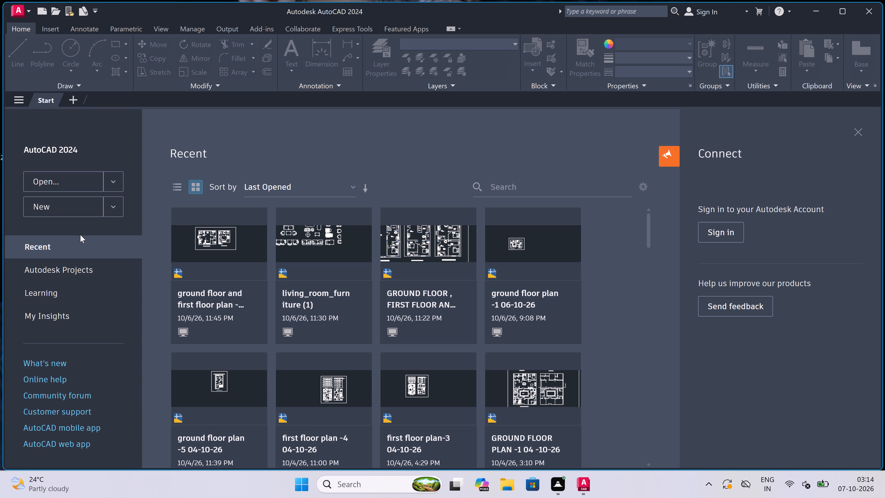
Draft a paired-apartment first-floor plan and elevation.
Create a new blank drawing.
{"action": "double_click", "coordinate": [68, 204]}
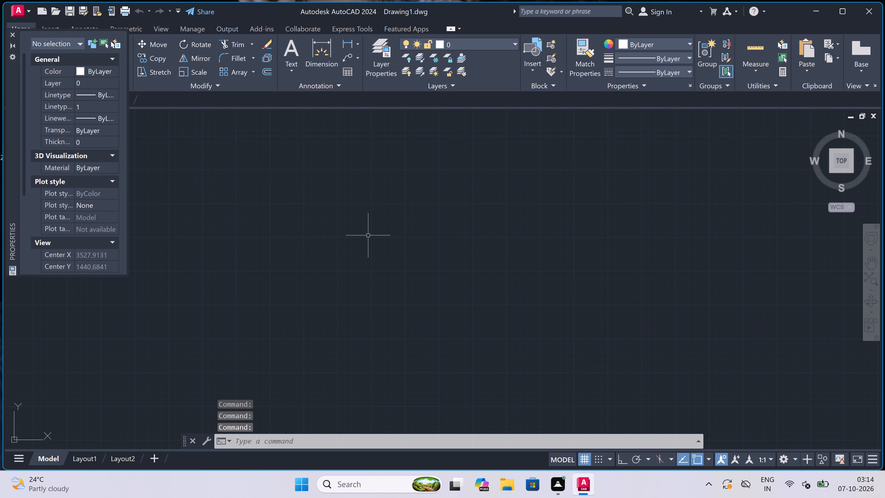
Configure the drawing units to Engineering length type with 0'-0" precision and an insertion scale of Inches.
{"action": "type", "text": "un"}
{"action": "key", "text": "space"}
{"action": "scroll", "coordinate": [366, 236], "scroll_direction": "down", "scroll_amount": 1}
{"action": "left_click", "coordinate": [405, 160]}
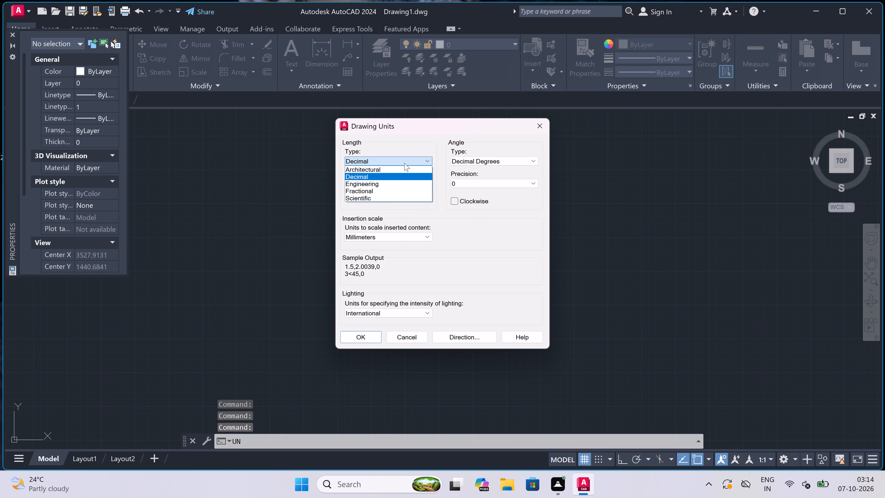
{"action": "left_click", "coordinate": [392, 181]}
{"action": "left_click", "coordinate": [392, 181]}
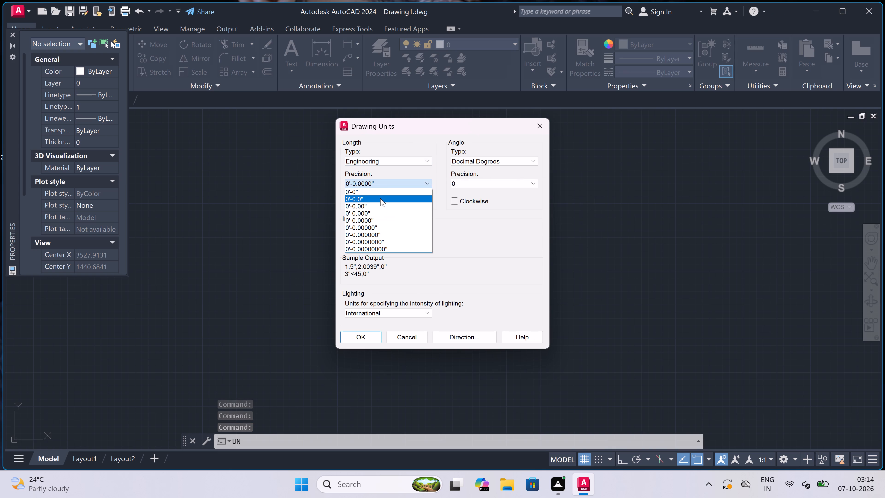
{"action": "left_click", "coordinate": [381, 194]}
{"action": "left_click", "coordinate": [352, 237]}
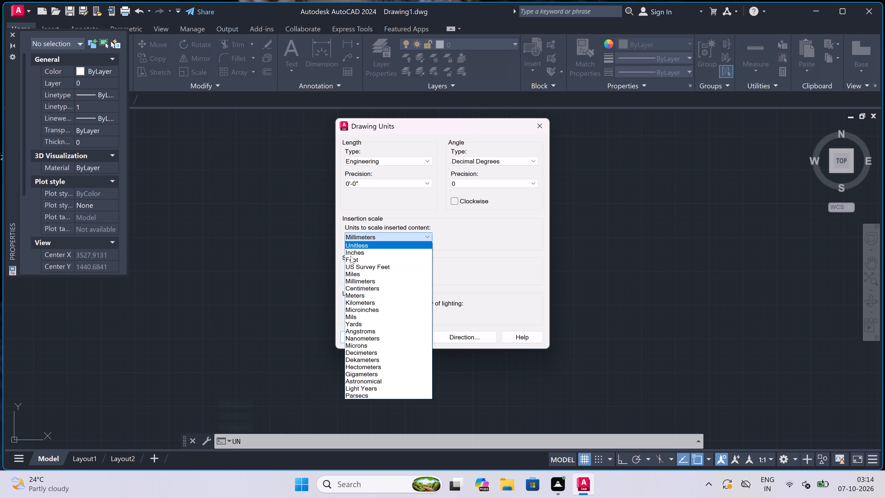
{"action": "left_click", "coordinate": [359, 251]}
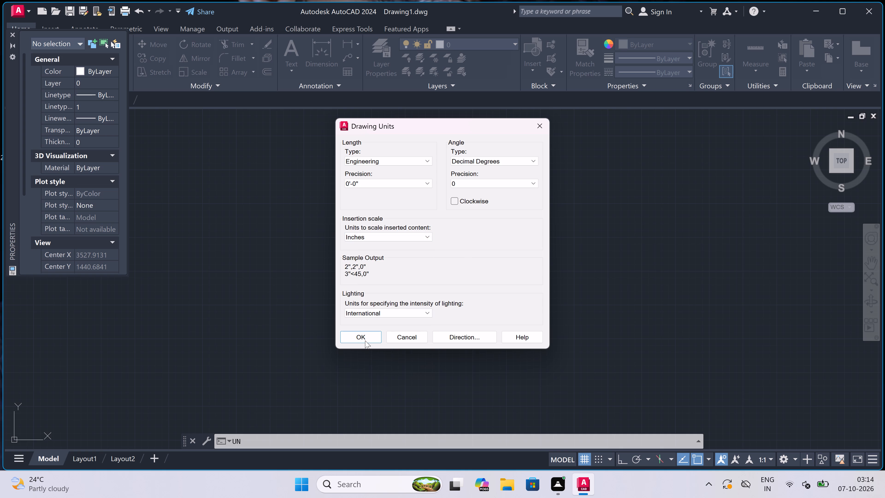
{"action": "left_click", "coordinate": [362, 334]}
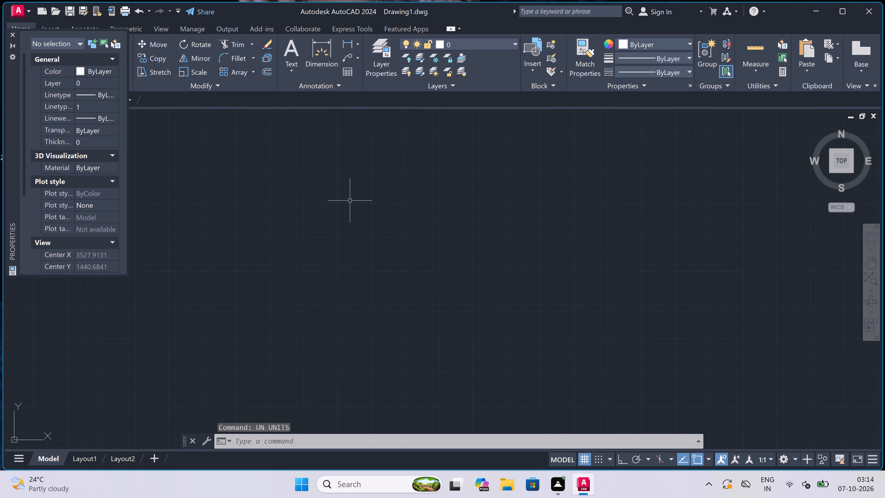
Draw a horizontal and a vertical construction line through one common point, with ortho mode on.
{"action": "type", "text": "xl"}
{"action": "key", "text": "space"}
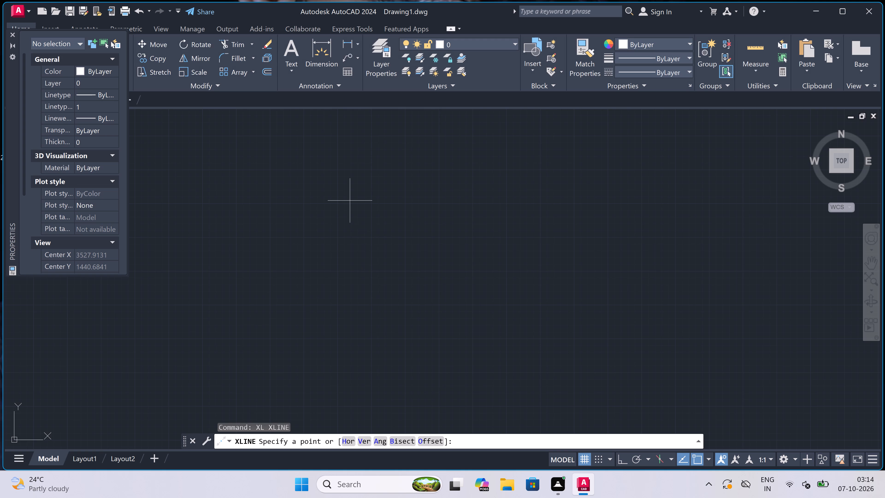
{"action": "left_click", "coordinate": [233, 176]}
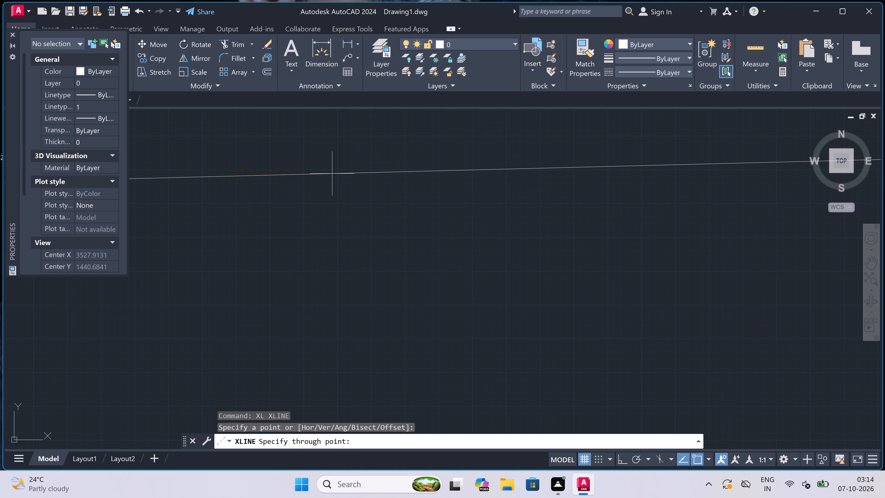
{"action": "key", "text": "F8"}
{"action": "left_click", "coordinate": [254, 179]}
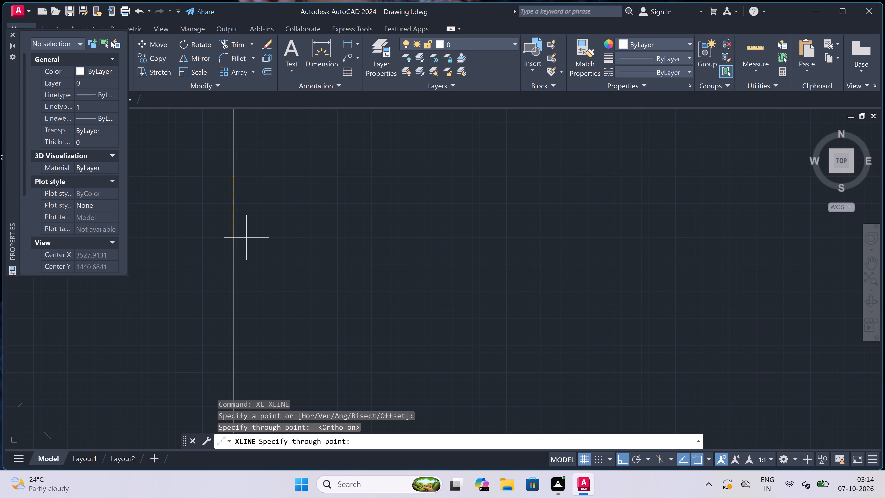
{"action": "left_click", "coordinate": [247, 290]}
{"action": "key", "text": "Escape"}
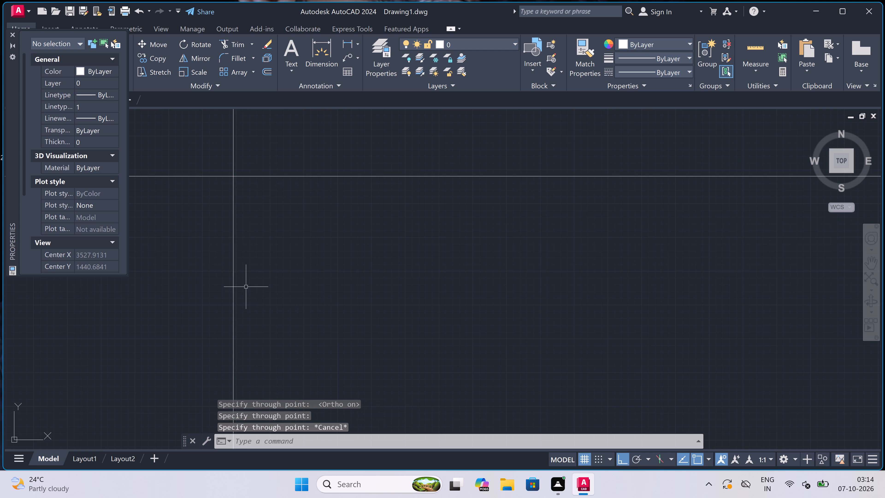
Trim the construction lines above and left of their intersection, leaving the upper-left corner of the plan outline.
{"action": "type", "text": "tr"}
{"action": "key", "text": "space"}
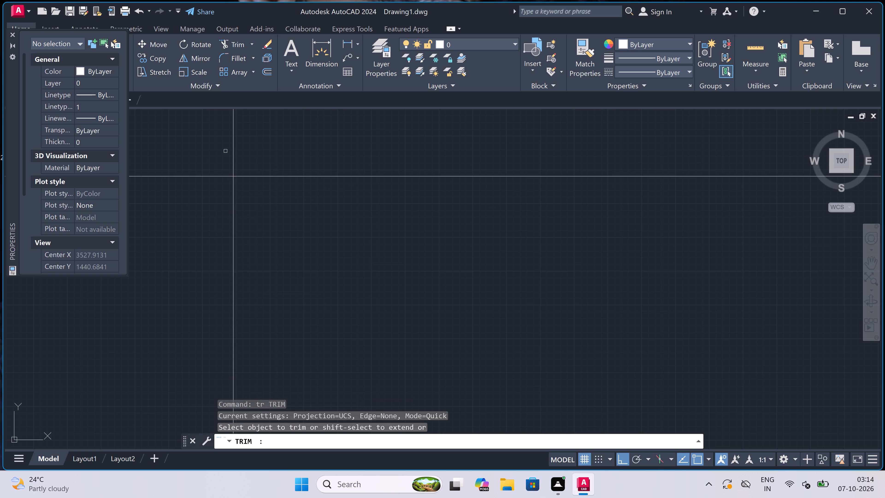
{"action": "left_click", "coordinate": [246, 141]}
{"action": "left_click", "coordinate": [155, 204]}
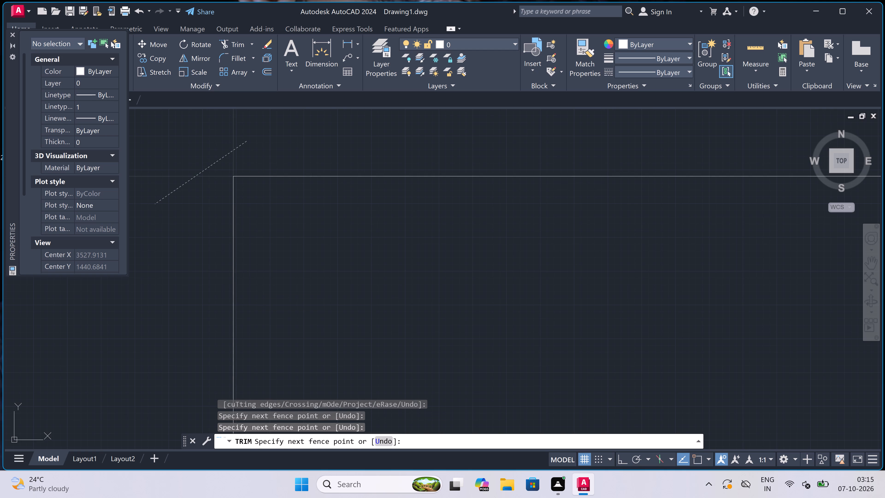
{"action": "key", "text": "Escape"}
Offset the top horizontal line and the left vertical line 9" inward to form the outer walls.
{"action": "key", "text": "o"}
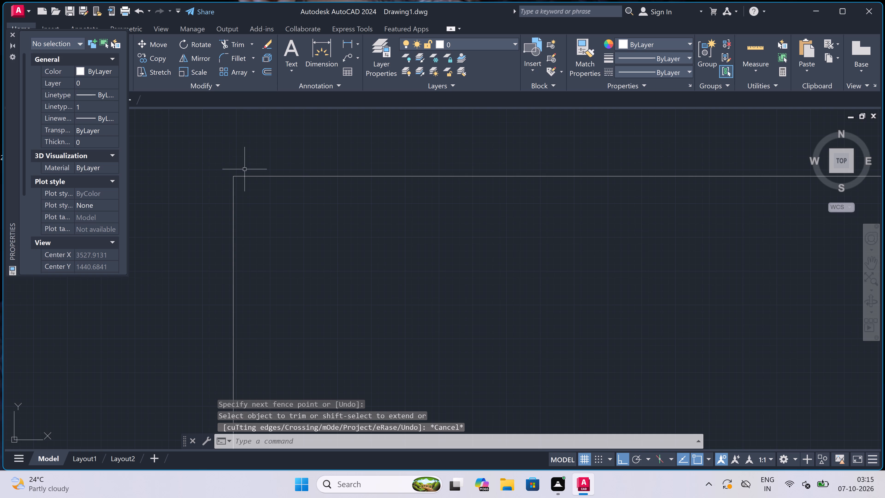
{"action": "key", "text": "space"}
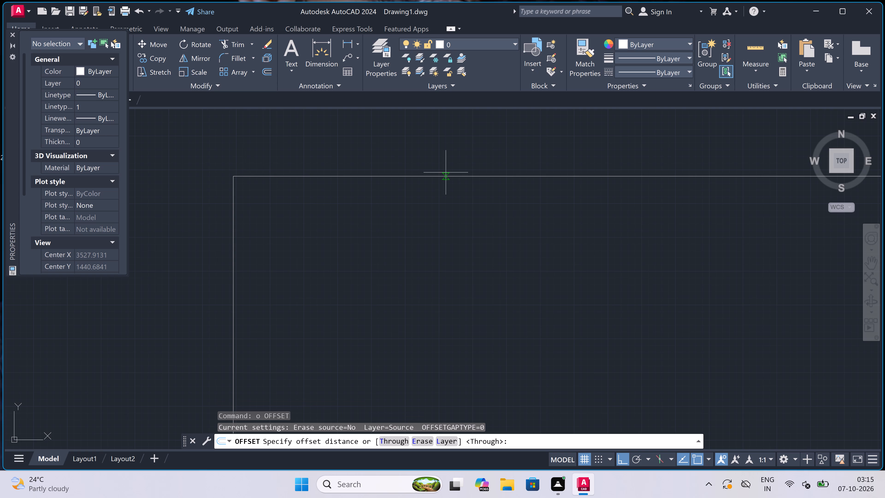
{"action": "left_click", "coordinate": [445, 172]}
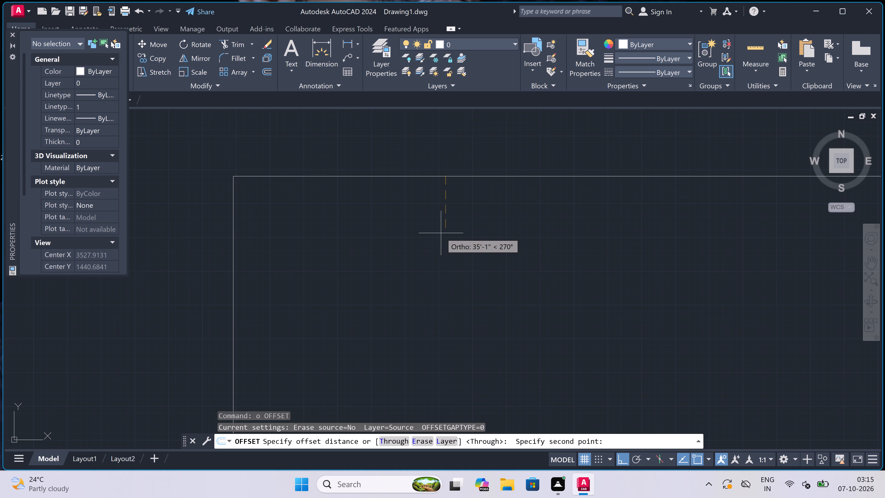
{"action": "type", "text": "9\""}
{"action": "key", "text": "space"}
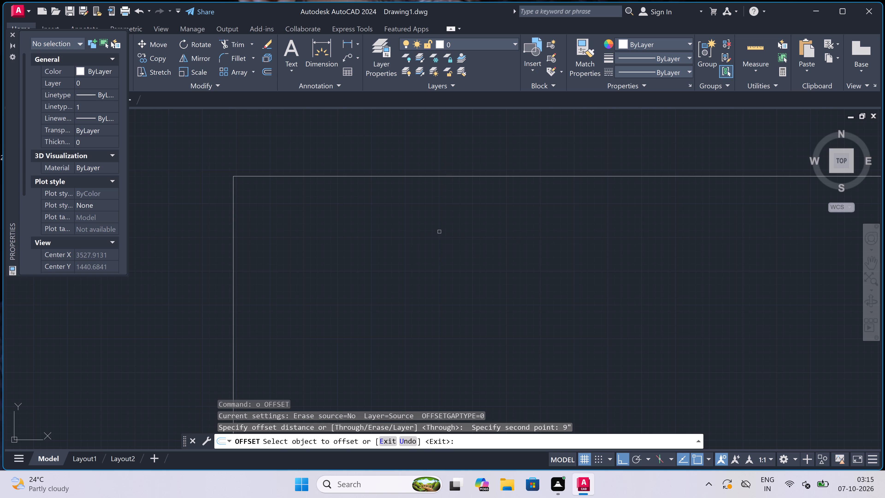
{"action": "scroll", "coordinate": [282, 171], "scroll_direction": "up", "scroll_amount": 1}
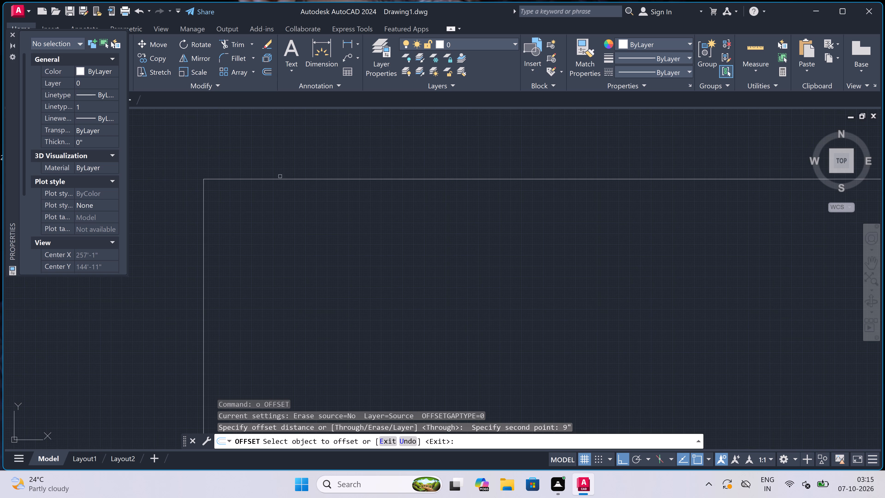
{"action": "scroll", "coordinate": [210, 180], "scroll_direction": "up", "scroll_amount": 2}
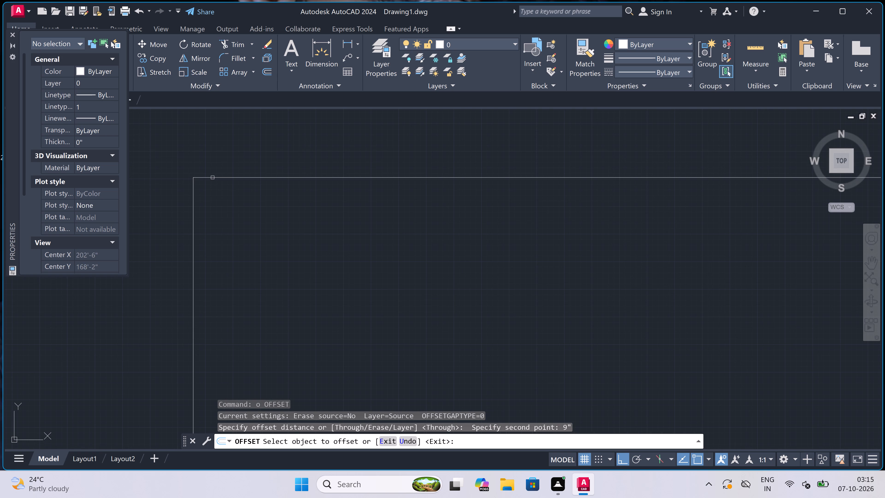
{"action": "left_click", "coordinate": [212, 178]}
{"action": "left_click", "coordinate": [208, 189]}
{"action": "scroll", "coordinate": [194, 184], "scroll_direction": "up", "scroll_amount": 3}
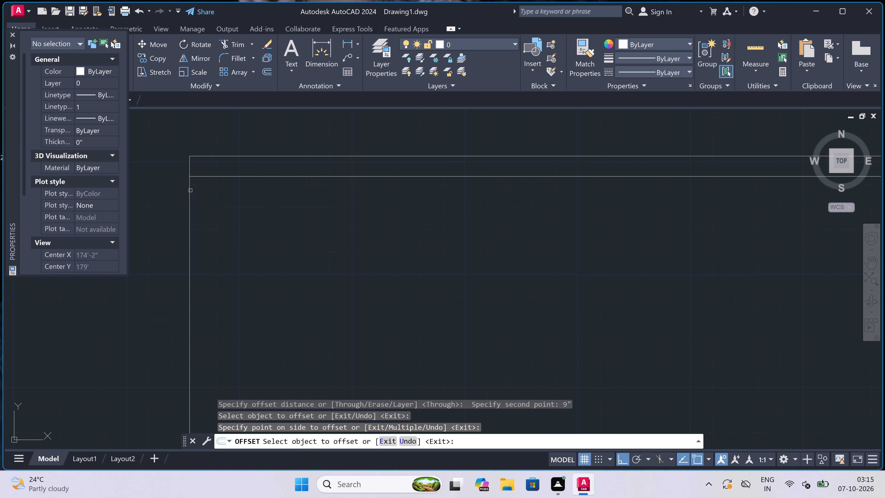
{"action": "left_click", "coordinate": [190, 190]}
{"action": "left_click", "coordinate": [211, 199]}
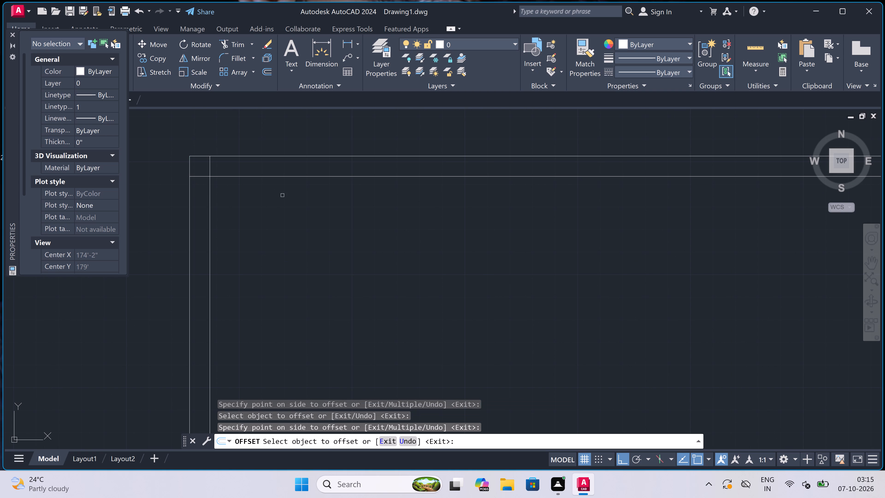
{"action": "key", "text": "Escape"}
Offset the inner line of the top wall 10'3" downward to set the first room's depth.
{"action": "key", "text": "space"}
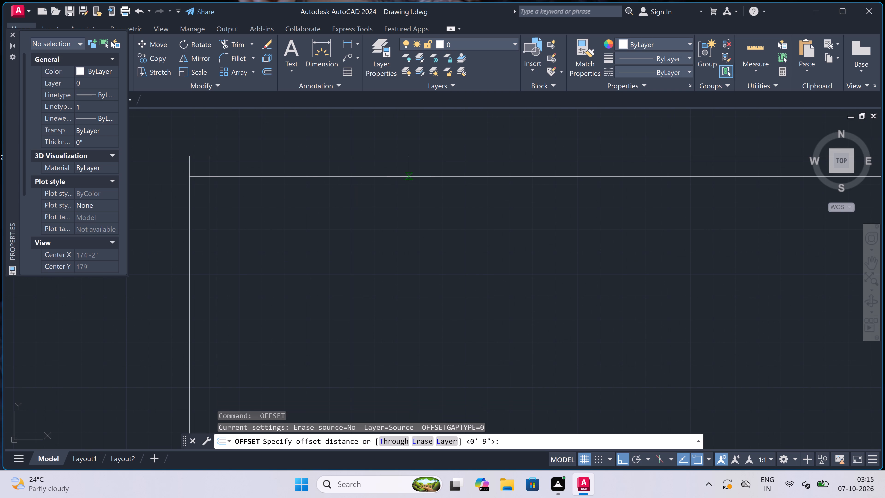
{"action": "left_click", "coordinate": [410, 175]}
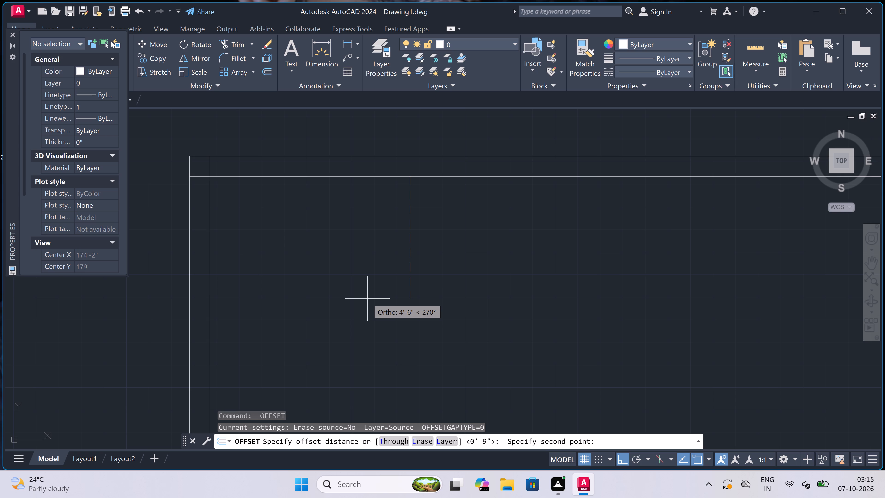
{"action": "type", "text": "10'"}
{"action": "key", "text": "3"}
{"action": "type", "text": "\""}
{"action": "key", "text": "space"}
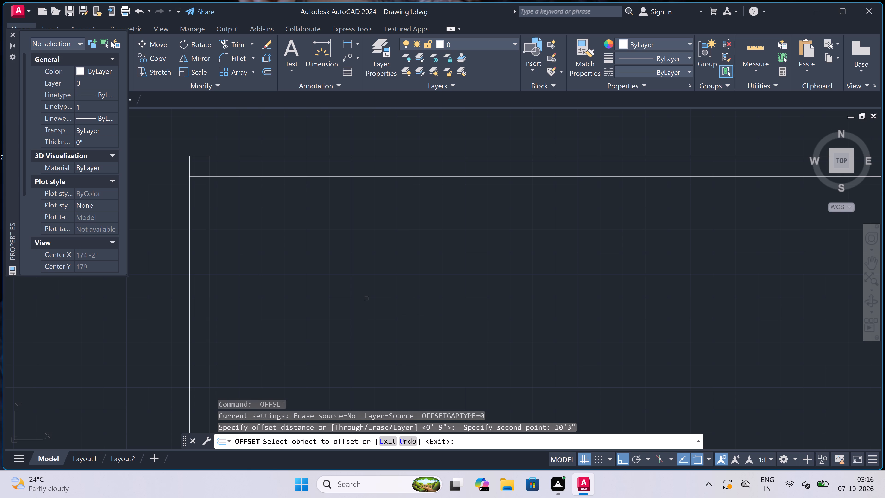
{"action": "left_click", "coordinate": [422, 176]}
{"action": "left_click", "coordinate": [423, 227]}
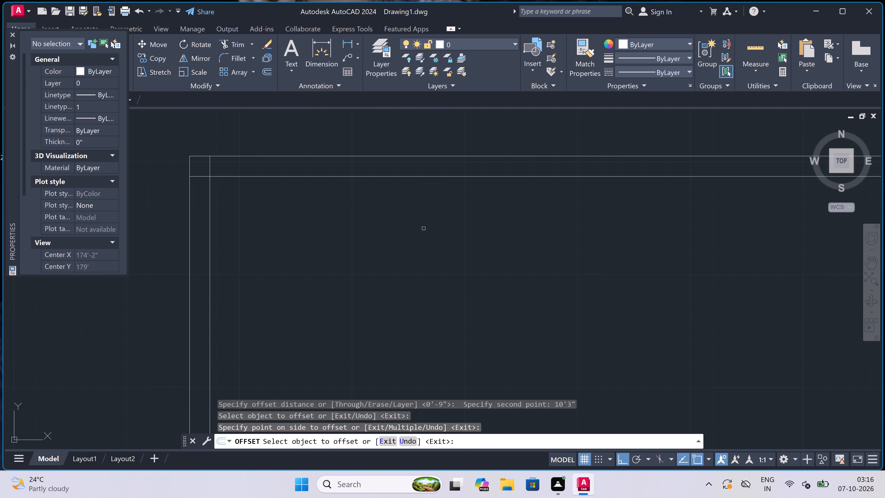
{"action": "scroll", "coordinate": [420, 233], "scroll_direction": "down", "scroll_amount": 6}
{"action": "scroll", "coordinate": [404, 268], "scroll_direction": "up", "scroll_amount": 3}
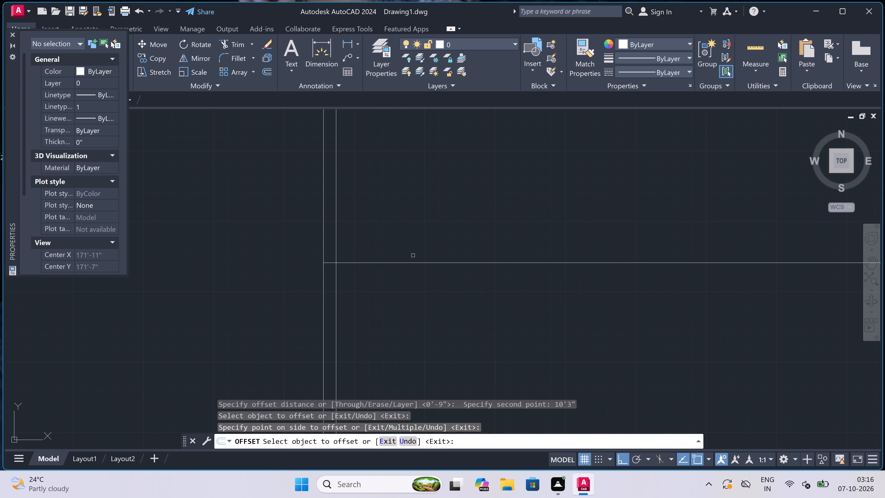
{"action": "key", "text": "Escape"}
Offset the lower horizontal room line 4.5" downward to form the partition wall.
{"action": "key", "text": "space"}
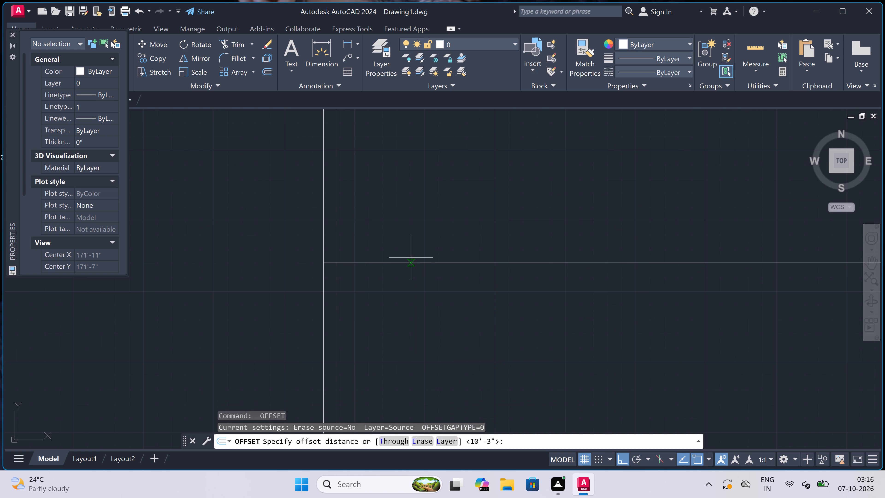
{"action": "left_click", "coordinate": [413, 261]}
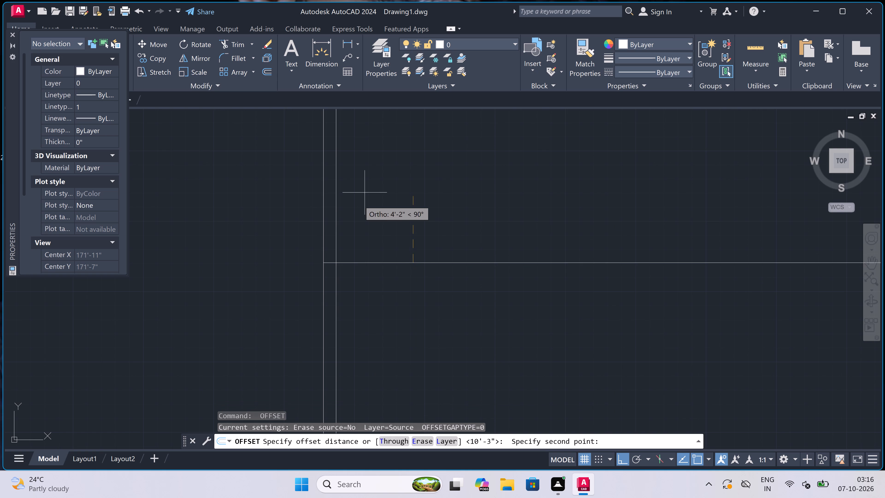
{"action": "scroll", "coordinate": [354, 205], "scroll_direction": "up", "scroll_amount": 1}
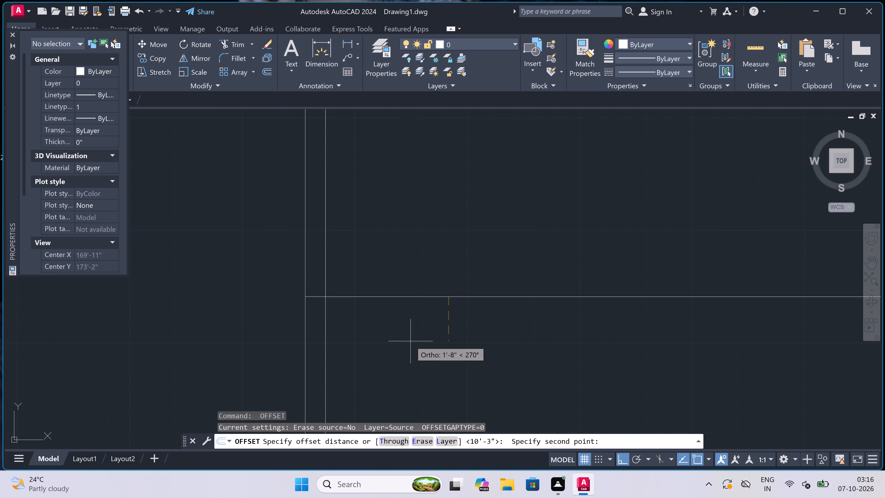
{"action": "scroll", "coordinate": [411, 341], "scroll_direction": "up", "scroll_amount": 2}
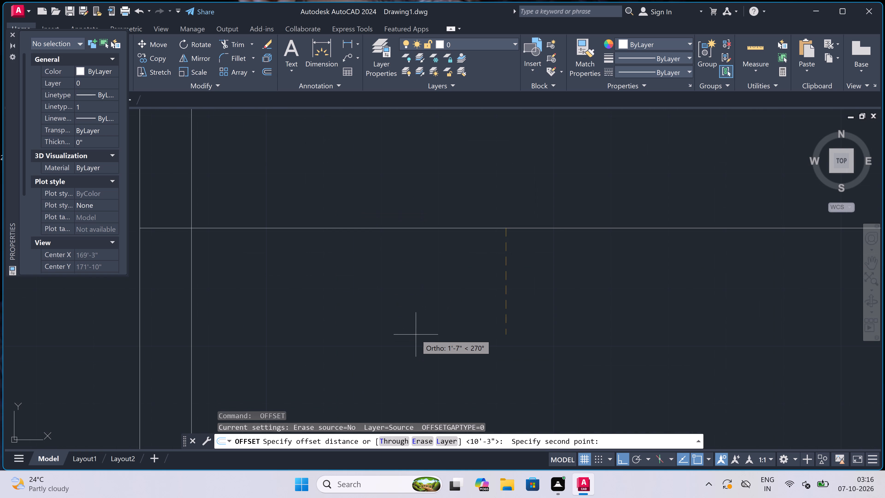
{"action": "type", "text": "4.5"}
{"action": "type", "text": "\""}
{"action": "key", "text": "space"}
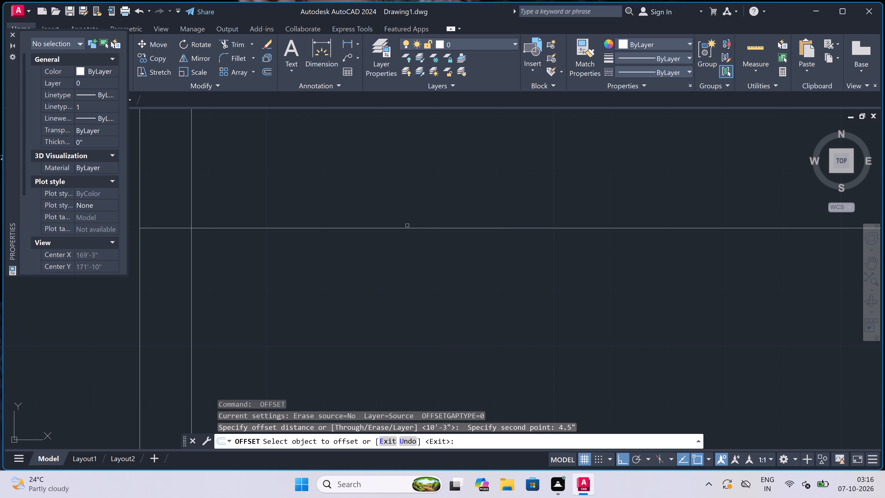
{"action": "left_click_drag", "start_coordinate": [407, 228], "coordinate": [407, 232]}
{"action": "left_click", "coordinate": [404, 255]}
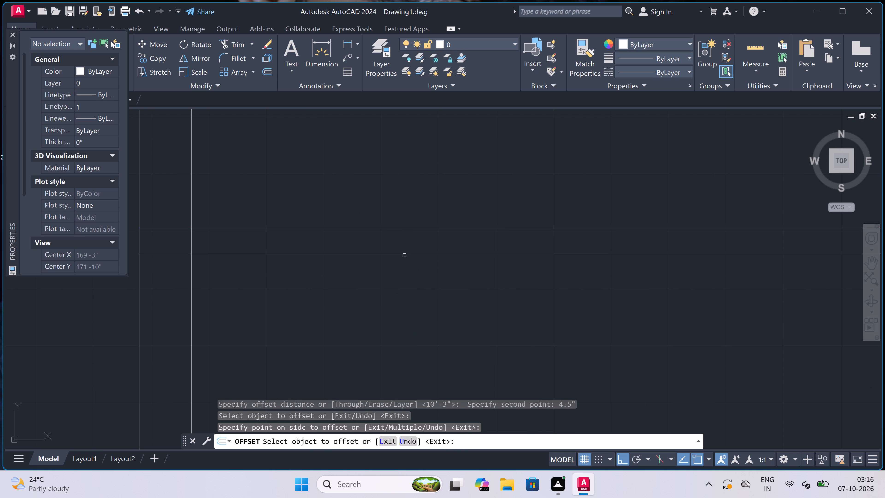
{"action": "key", "text": "Escape"}
Offset the lower line of the 4.5" partition wall 4'6" downward to set the depth of the next space.
{"action": "key", "text": "space"}
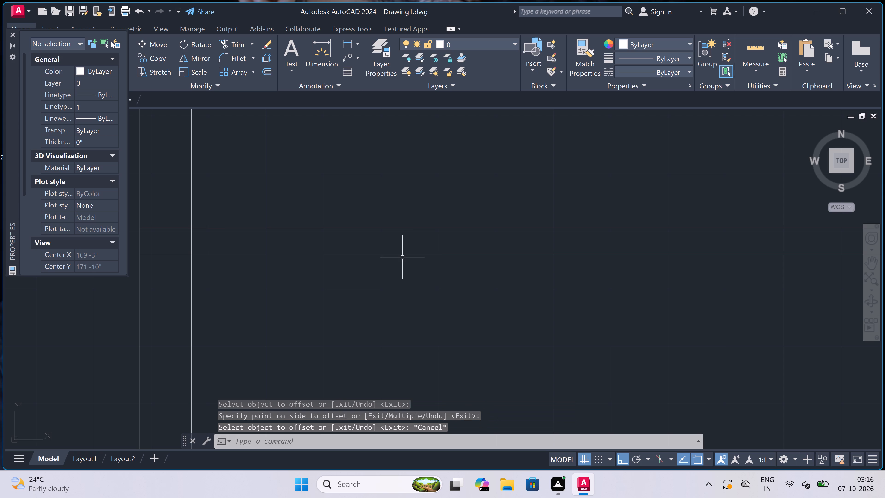
{"action": "scroll", "coordinate": [400, 253], "scroll_direction": "down", "scroll_amount": 2}
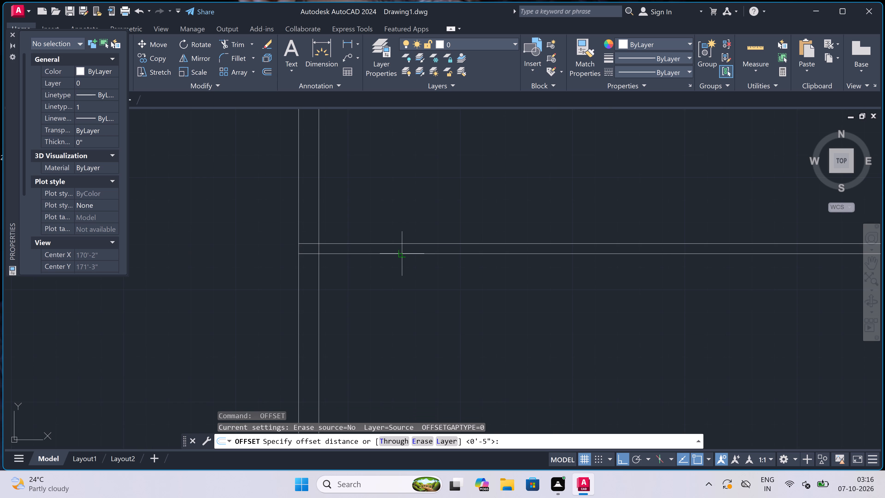
{"action": "scroll", "coordinate": [398, 251], "scroll_direction": "up", "scroll_amount": 2}
{"action": "left_click", "coordinate": [406, 258]}
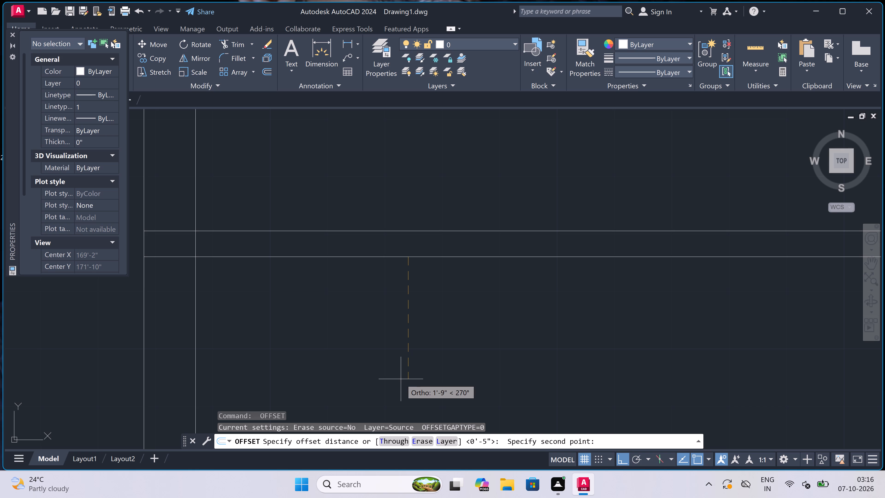
{"action": "type", "text": "4'6\""}
{"action": "key", "text": "space"}
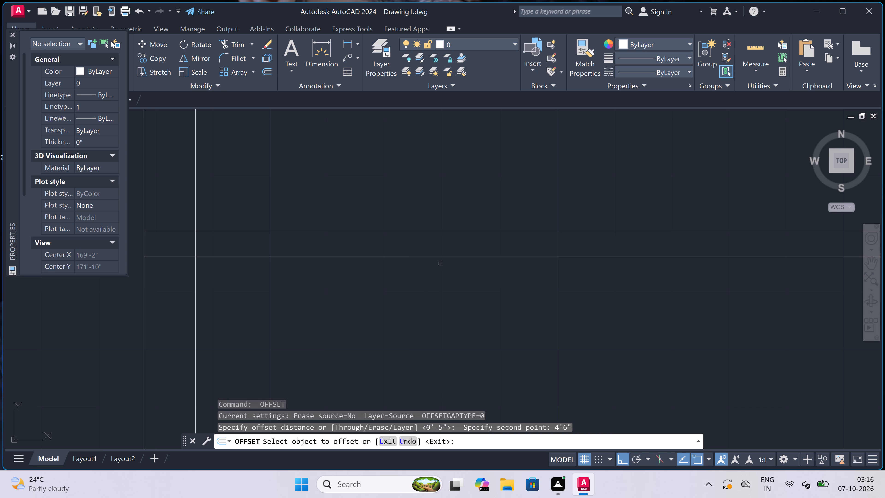
{"action": "left_click", "coordinate": [444, 256]}
{"action": "left_click", "coordinate": [443, 289]}
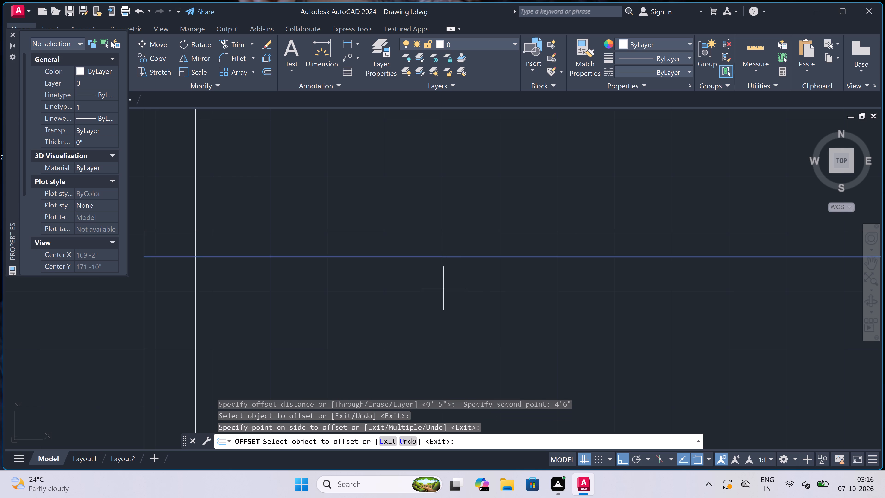
{"action": "scroll", "coordinate": [460, 226], "scroll_direction": "down", "scroll_amount": 5}
{"action": "scroll", "coordinate": [462, 252], "scroll_direction": "up", "scroll_amount": 2}
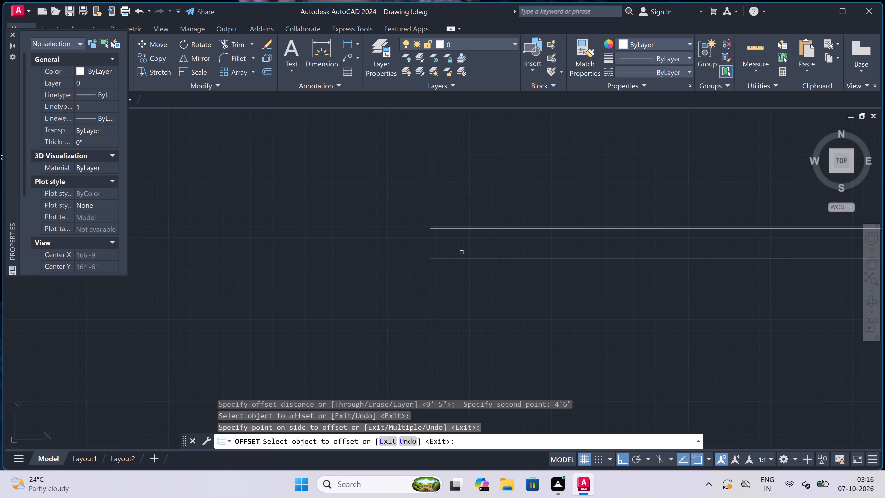
{"action": "key", "text": "Escape"}
Offset the new lowest horizontal line 9" downward to form a wall below the 4'6" space.
{"action": "key", "text": "space"}
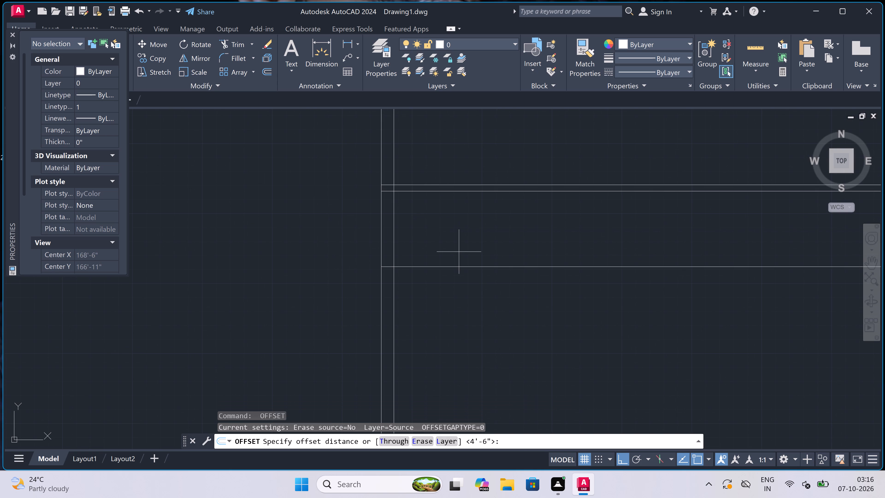
{"action": "left_click", "coordinate": [467, 266]}
{"action": "key", "text": "9"}
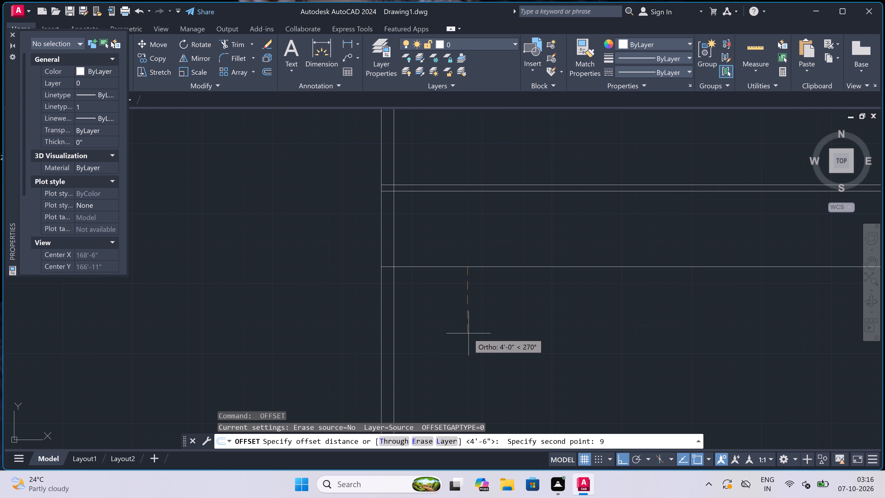
{"action": "type", "text": "\""}
{"action": "key", "text": "space"}
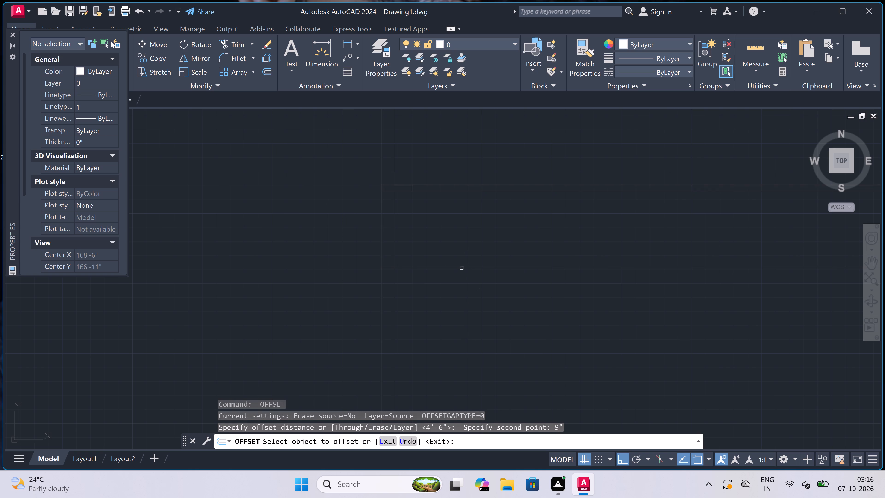
{"action": "left_click", "coordinate": [461, 267]}
{"action": "left_click", "coordinate": [459, 304]}
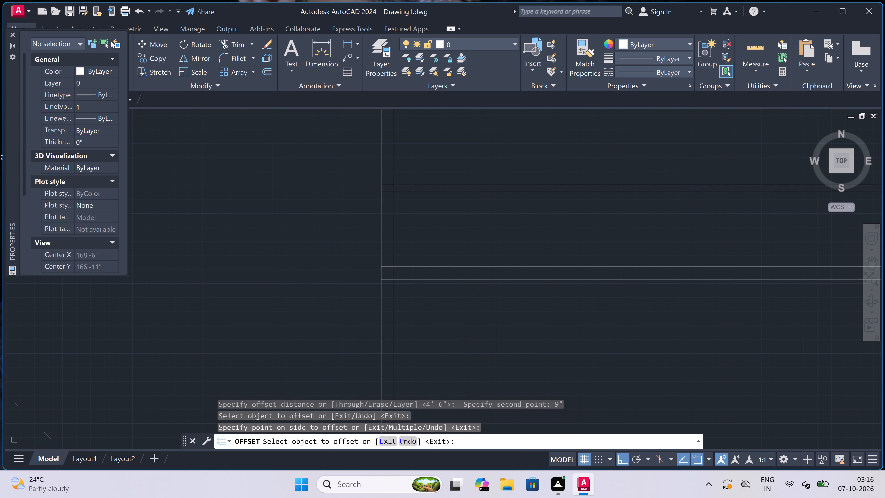
{"action": "key", "text": "Escape"}
Offset the lower line of that 9" wall 3'3" downward to set the depth of the next space.
{"action": "key", "text": "space"}
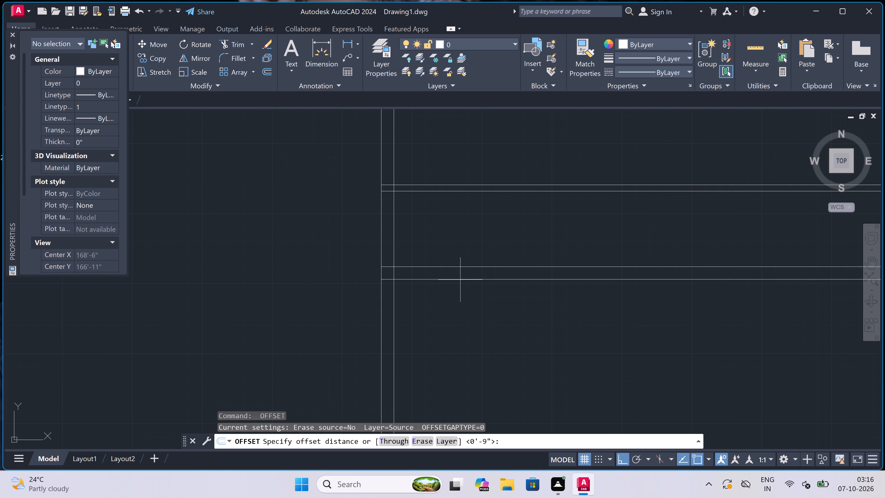
{"action": "left_click", "coordinate": [461, 280]}
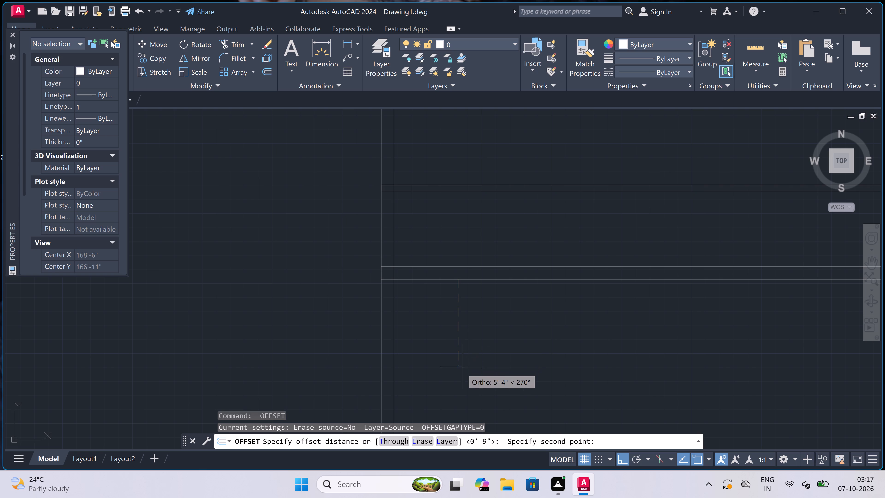
{"action": "type", "text": "3'3"}
{"action": "key", "text": "shift+quotedbl"}
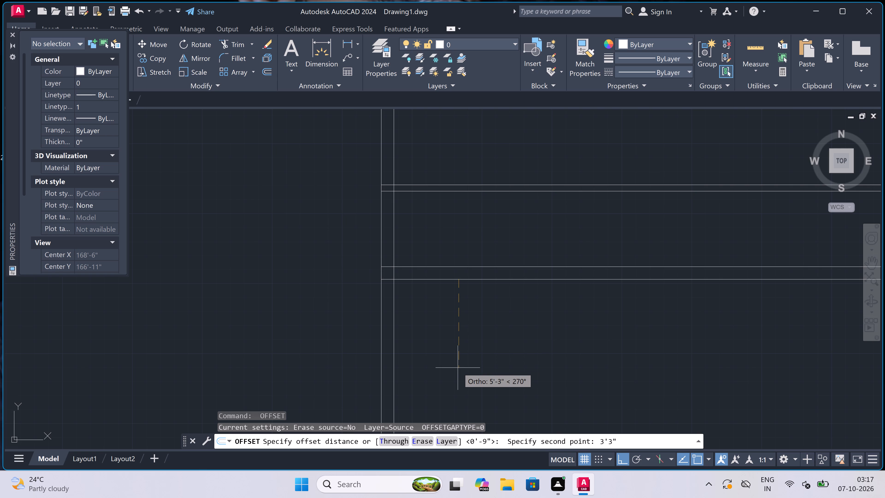
{"action": "key", "text": "space"}
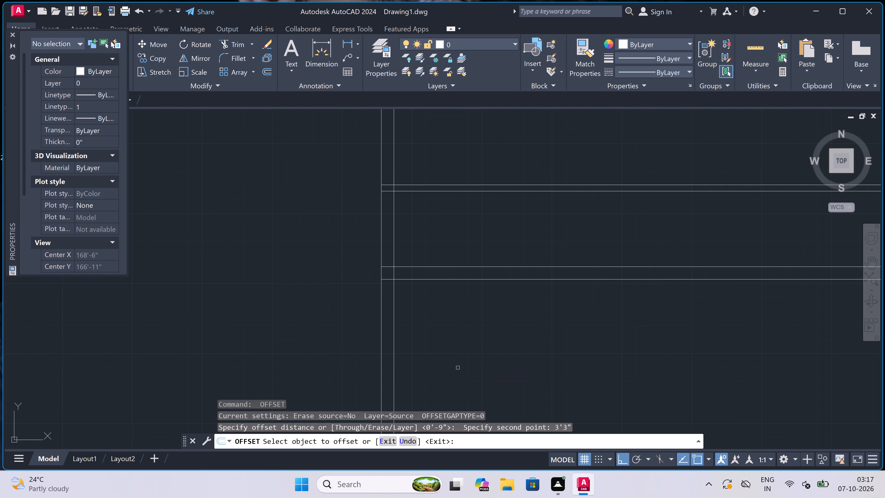
{"action": "left_click_drag", "start_coordinate": [457, 279], "coordinate": [459, 298]}
{"action": "left_click", "coordinate": [459, 346]}
{"action": "key", "text": "Escape"}
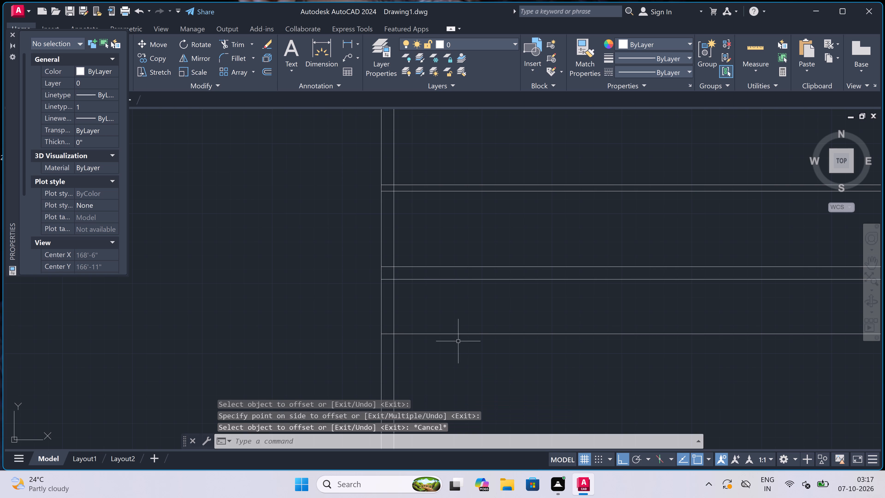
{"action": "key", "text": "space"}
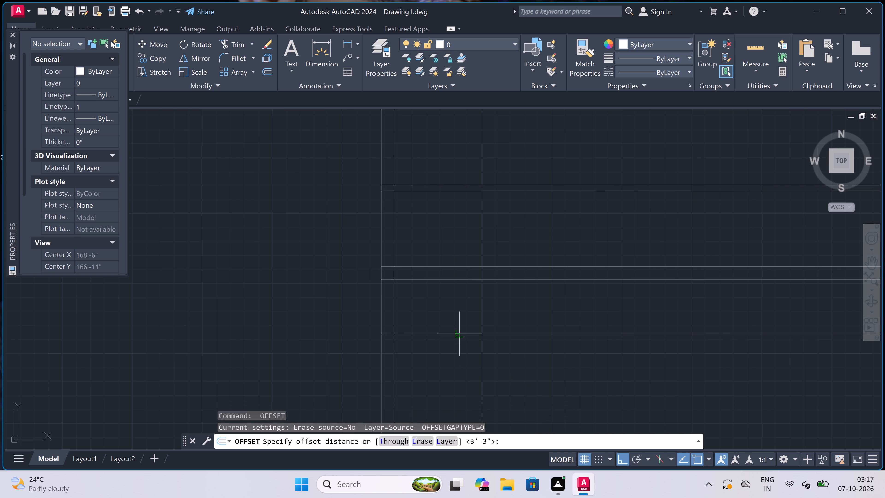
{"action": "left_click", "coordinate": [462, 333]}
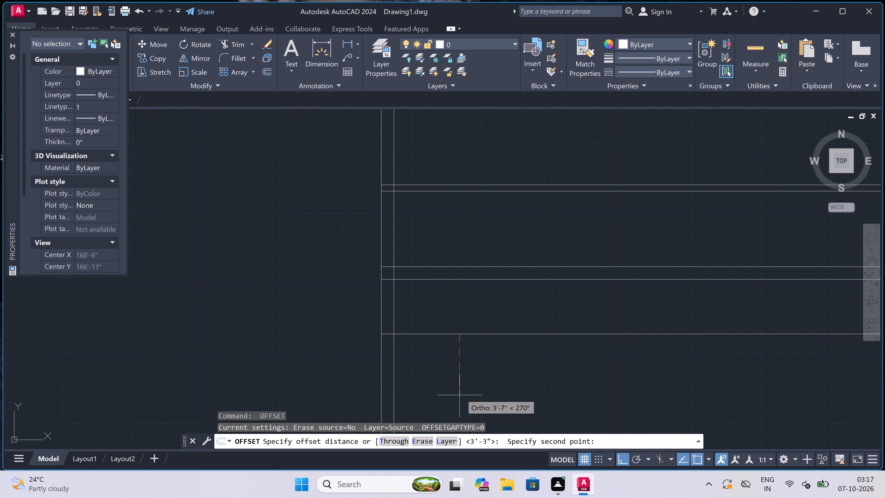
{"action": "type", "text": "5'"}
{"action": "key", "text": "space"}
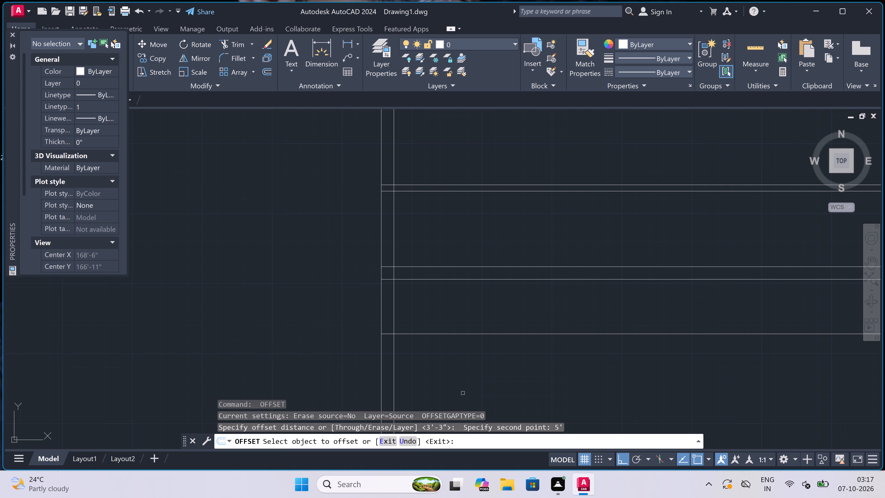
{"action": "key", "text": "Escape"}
Offset the lowest horizontal line 9" downward to form the wall below the 3'3" space.
{"action": "key", "text": "o"}
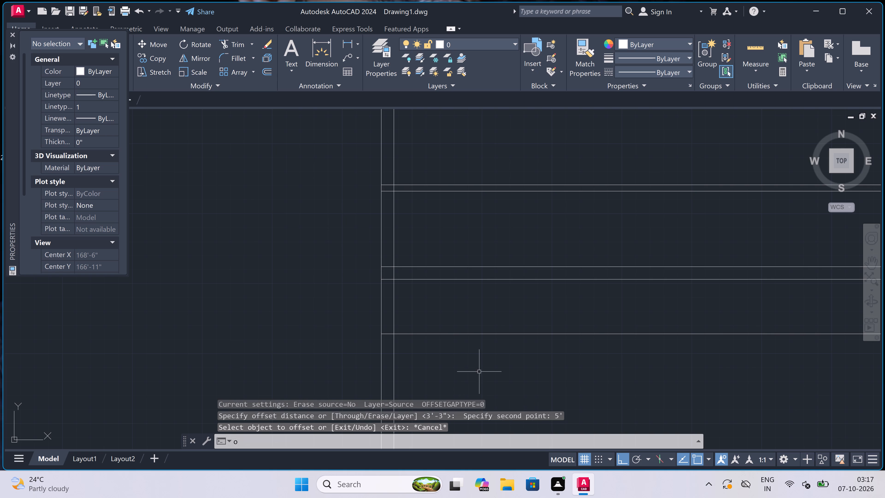
{"action": "key", "text": "space"}
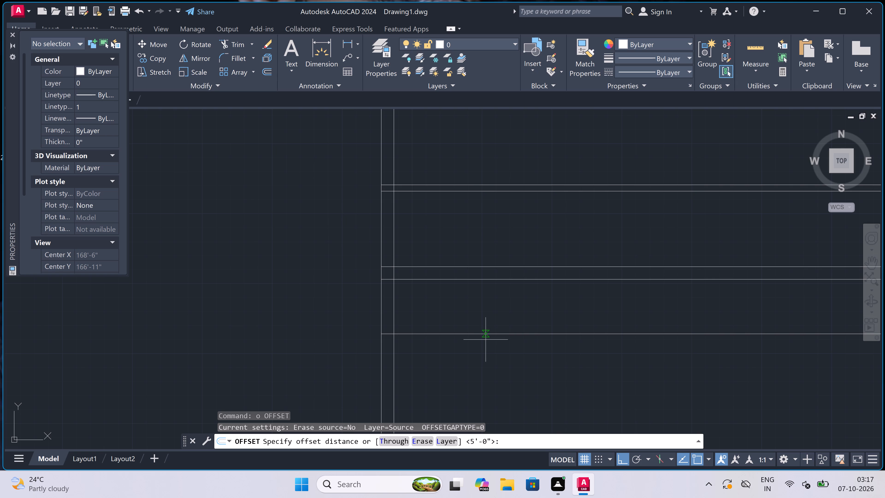
{"action": "left_click", "coordinate": [489, 334]}
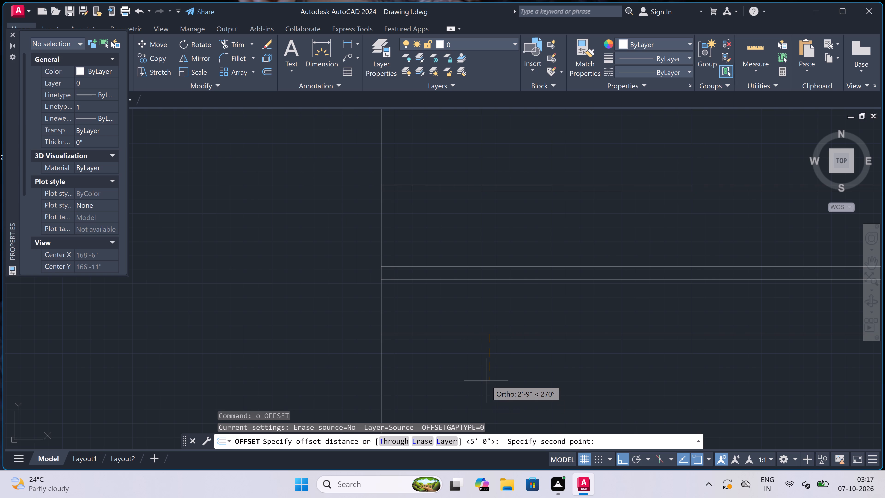
{"action": "key", "text": "9"}
{"action": "key", "text": "shift+quotedbl"}
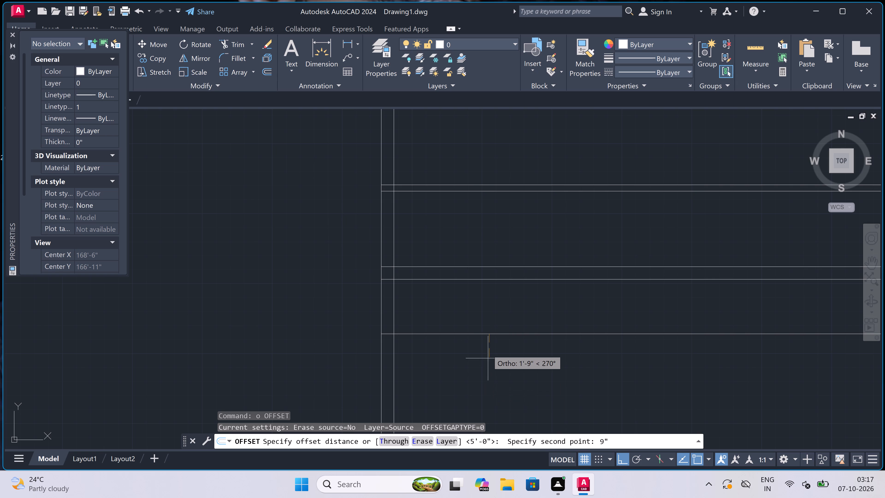
{"action": "key", "text": "space"}
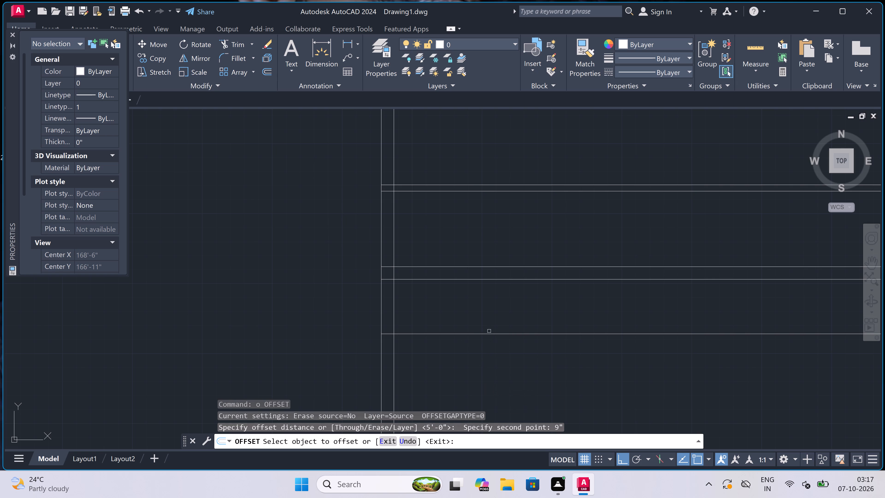
{"action": "left_click", "coordinate": [488, 335]}
{"action": "left_click", "coordinate": [483, 370]}
{"action": "scroll", "coordinate": [489, 349], "scroll_direction": "down", "scroll_amount": 1}
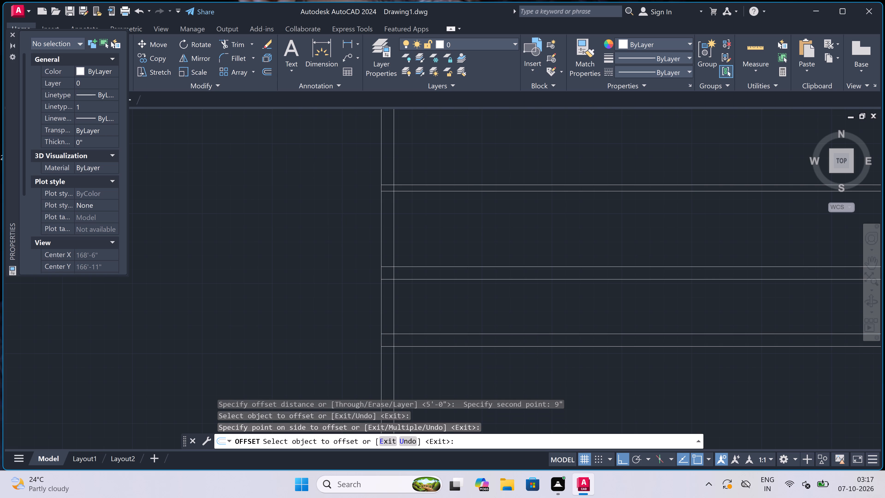
{"action": "scroll", "coordinate": [489, 350], "scroll_direction": "down", "scroll_amount": 2}
{"action": "scroll", "coordinate": [487, 361], "scroll_direction": "up", "scroll_amount": 3}
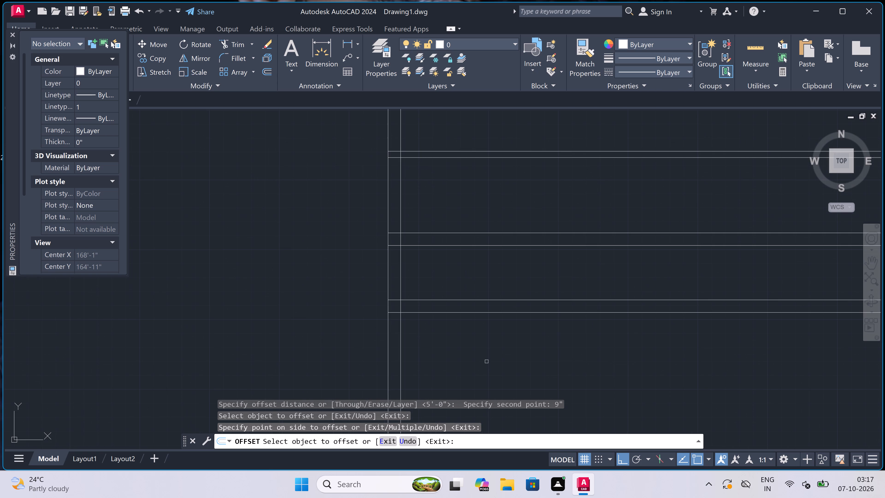
{"action": "key", "text": "Escape"}
Offset the lower line of the newest 9" wall 5' downward to set the depth of the next space.
{"action": "key", "text": "space"}
{"action": "left_click_drag", "start_coordinate": [505, 314], "coordinate": [505, 317]}
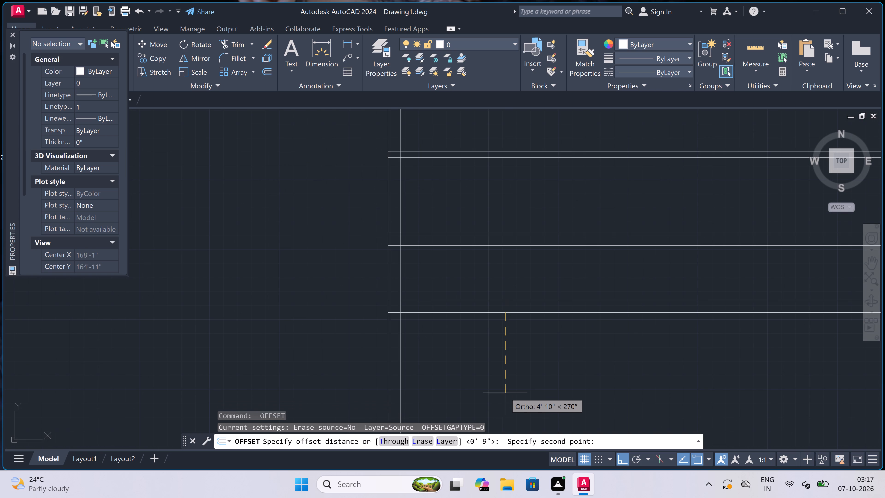
{"action": "type", "text": "5'"}
{"action": "key", "text": "space"}
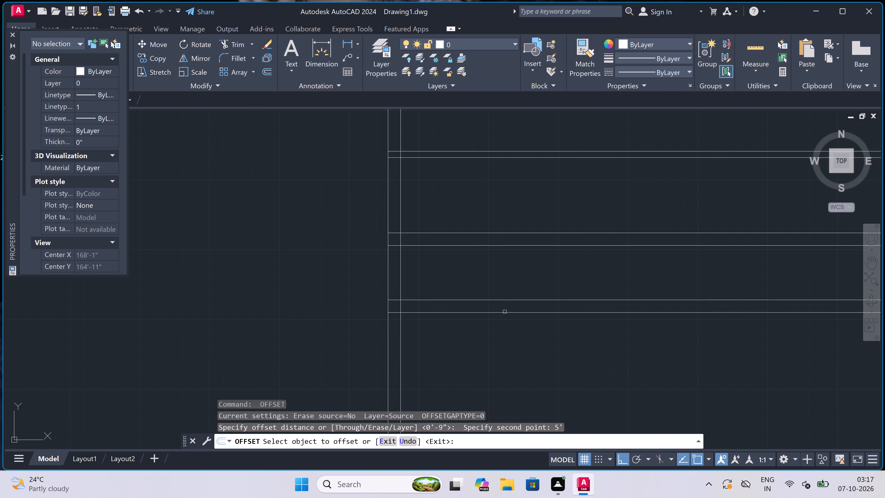
{"action": "left_click_drag", "start_coordinate": [504, 313], "coordinate": [504, 317]}
{"action": "left_click", "coordinate": [499, 361]}
{"action": "key", "text": "Escape"}
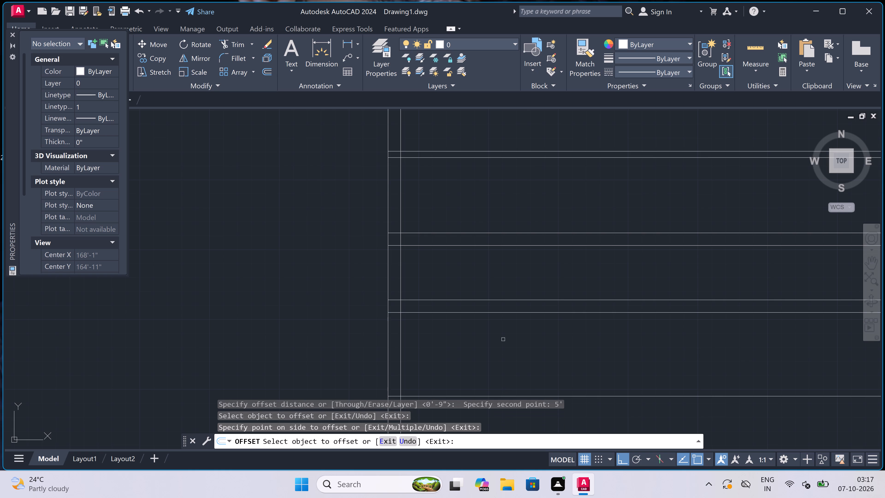
Offset the lowest horizontal line 9" downward to form the wall below the 5' space.
{"action": "scroll", "coordinate": [503, 332], "scroll_direction": "down", "scroll_amount": 3}
{"action": "scroll", "coordinate": [504, 360], "scroll_direction": "up", "scroll_amount": 3}
{"action": "key", "text": "space"}
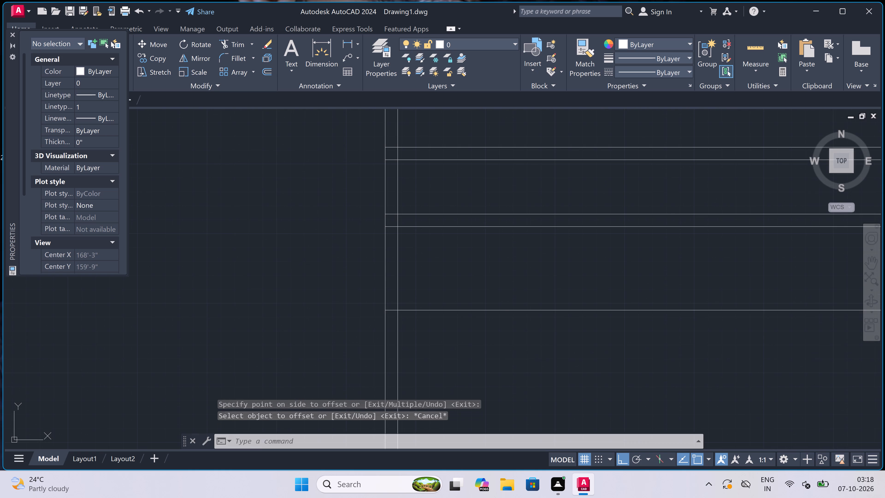
{"action": "left_click_drag", "start_coordinate": [508, 314], "coordinate": [508, 318]}
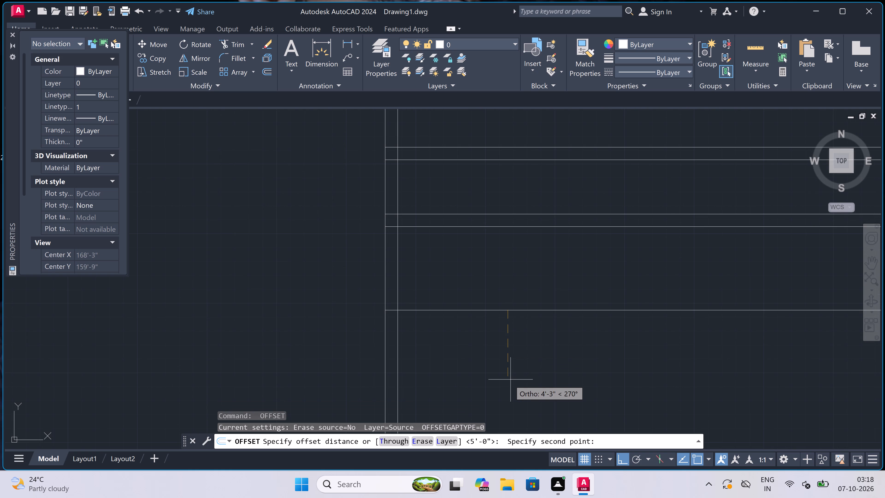
{"action": "type", "text": "9\""}
{"action": "key", "text": "space"}
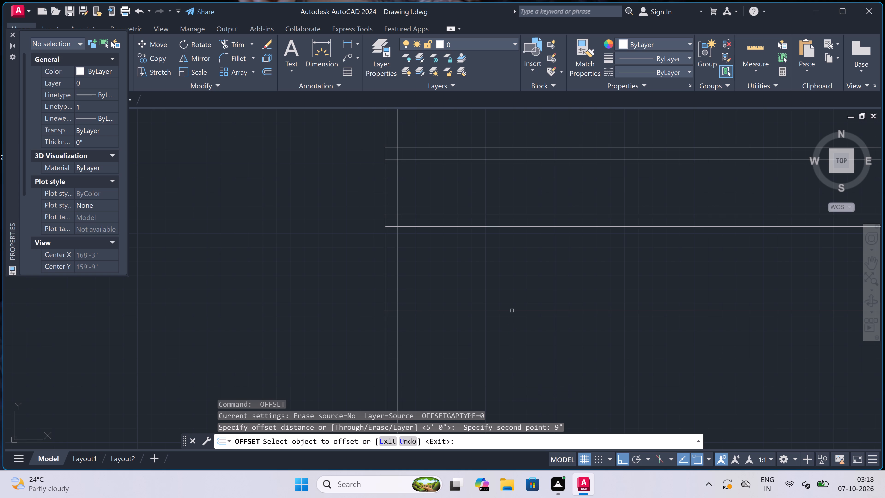
{"action": "left_click", "coordinate": [512, 311]}
{"action": "left_click", "coordinate": [511, 351]}
{"action": "key", "text": "Escape"}
Offset the lower line of the lowest 9" wall 3'3" downward to set the depth of the next space.
{"action": "scroll", "coordinate": [513, 316], "scroll_direction": "down", "scroll_amount": 3}
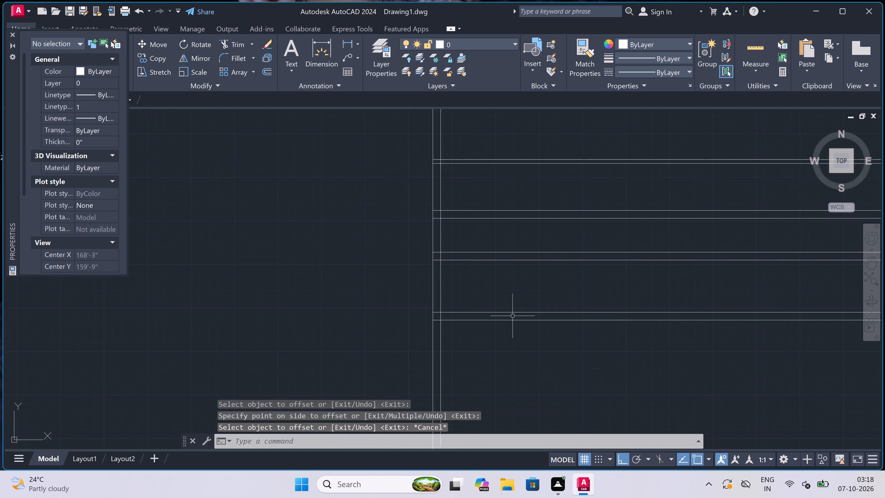
{"action": "scroll", "coordinate": [510, 338], "scroll_direction": "up", "scroll_amount": 3}
{"action": "key", "text": "space"}
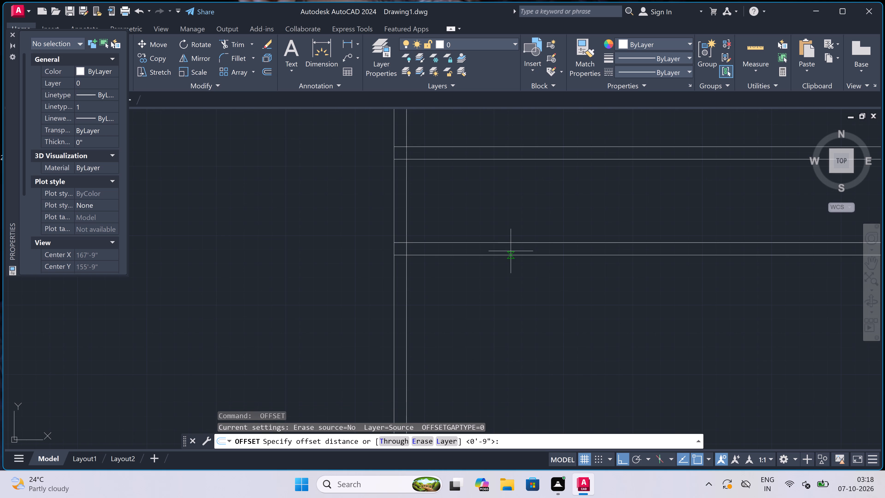
{"action": "left_click", "coordinate": [507, 257]}
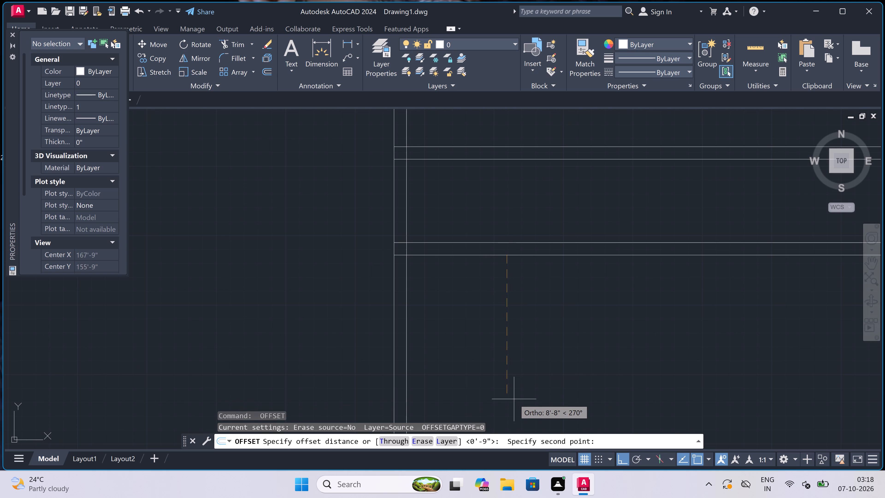
{"action": "type", "text": "3'3\""}
{"action": "key", "text": "space"}
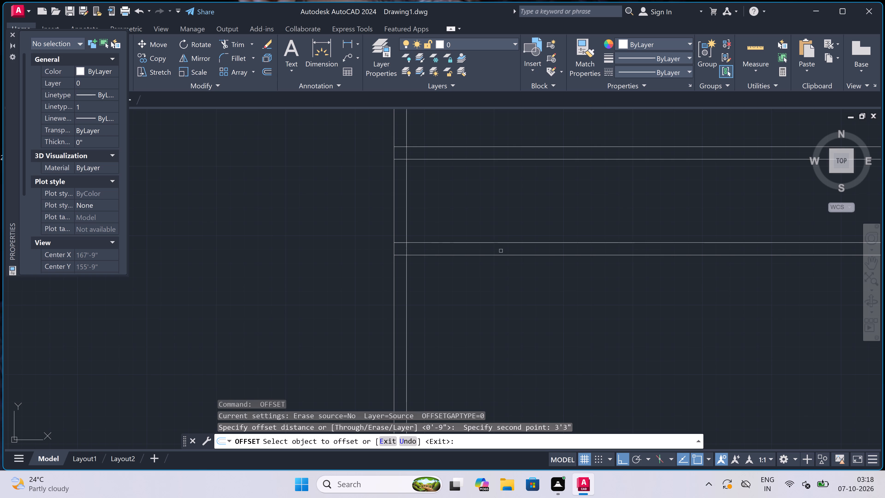
{"action": "left_click", "coordinate": [497, 256]}
{"action": "left_click", "coordinate": [493, 288]}
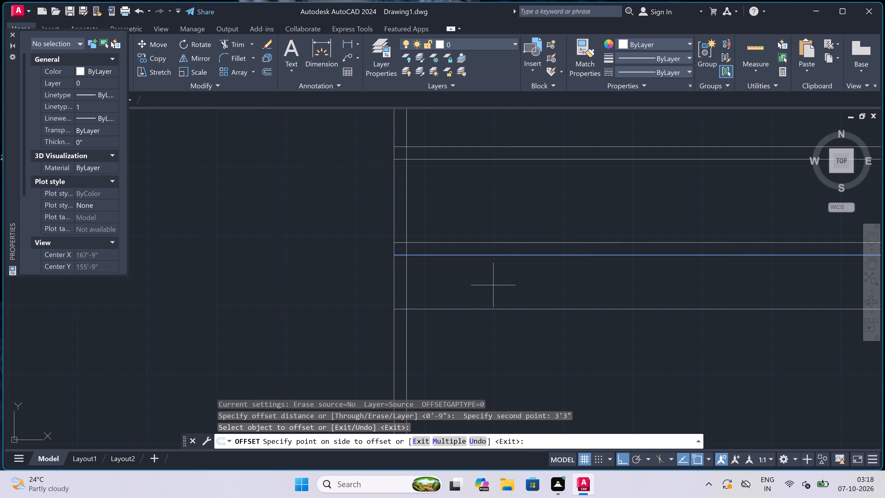
{"action": "key", "text": "Escape"}
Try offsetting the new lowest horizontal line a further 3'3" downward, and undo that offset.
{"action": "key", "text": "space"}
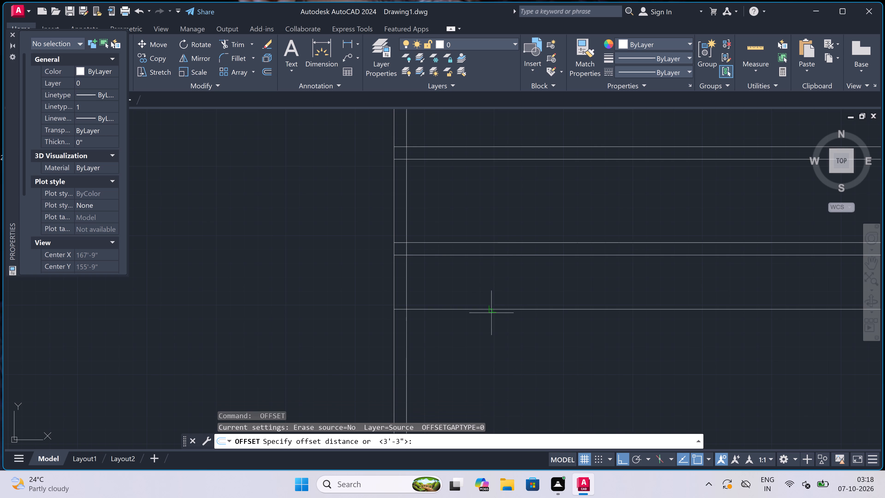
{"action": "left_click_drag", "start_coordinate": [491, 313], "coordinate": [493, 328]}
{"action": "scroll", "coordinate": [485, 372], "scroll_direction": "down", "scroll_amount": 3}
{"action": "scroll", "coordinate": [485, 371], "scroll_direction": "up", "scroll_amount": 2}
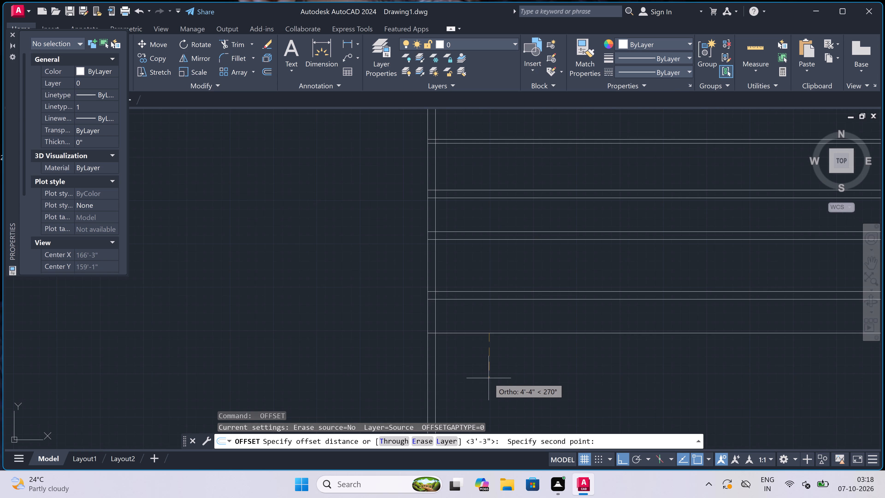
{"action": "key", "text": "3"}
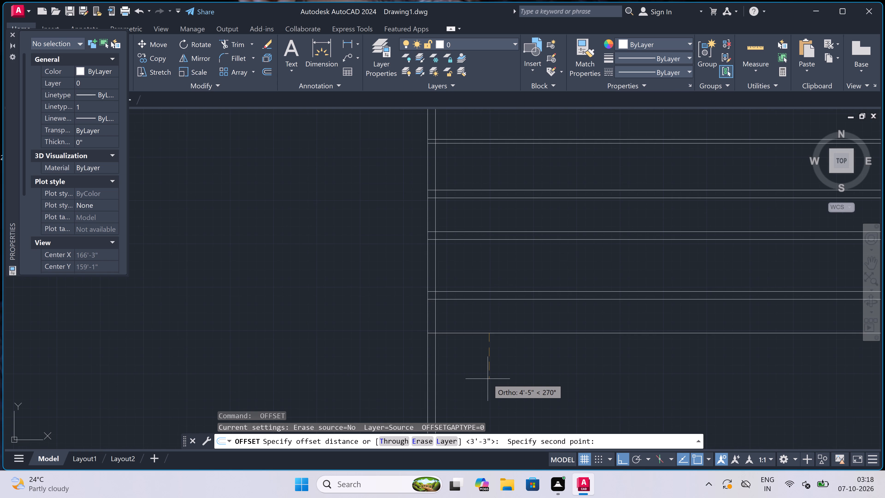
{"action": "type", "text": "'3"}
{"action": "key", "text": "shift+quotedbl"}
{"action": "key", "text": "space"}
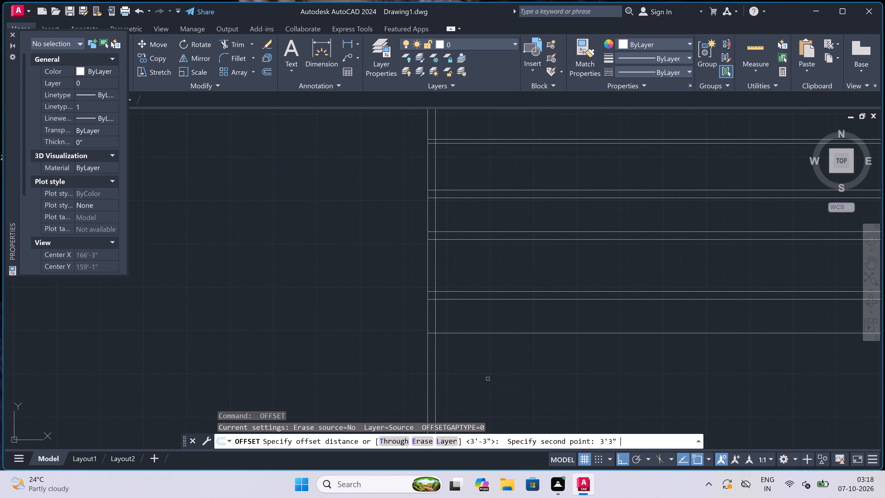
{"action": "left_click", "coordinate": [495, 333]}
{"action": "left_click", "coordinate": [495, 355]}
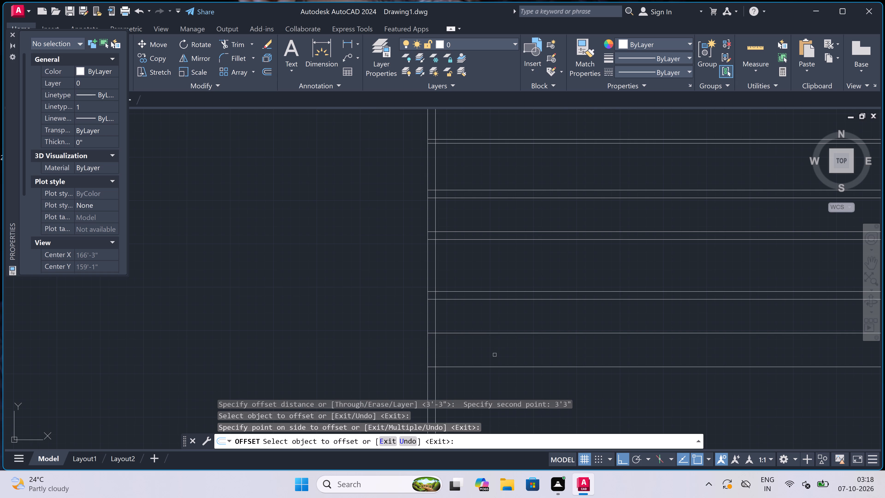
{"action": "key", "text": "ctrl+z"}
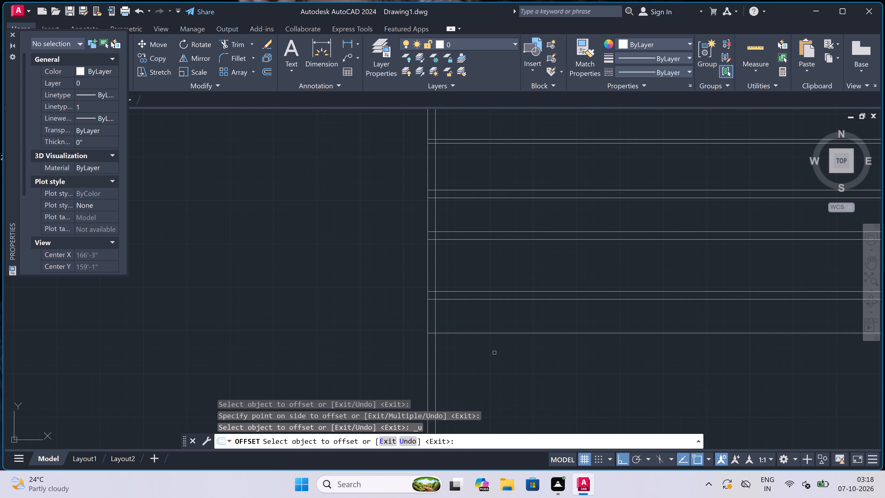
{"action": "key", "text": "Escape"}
Offset the lowest horizontal line 9" downward to form the wall below the newest 3'3" space.
{"action": "key", "text": "space"}
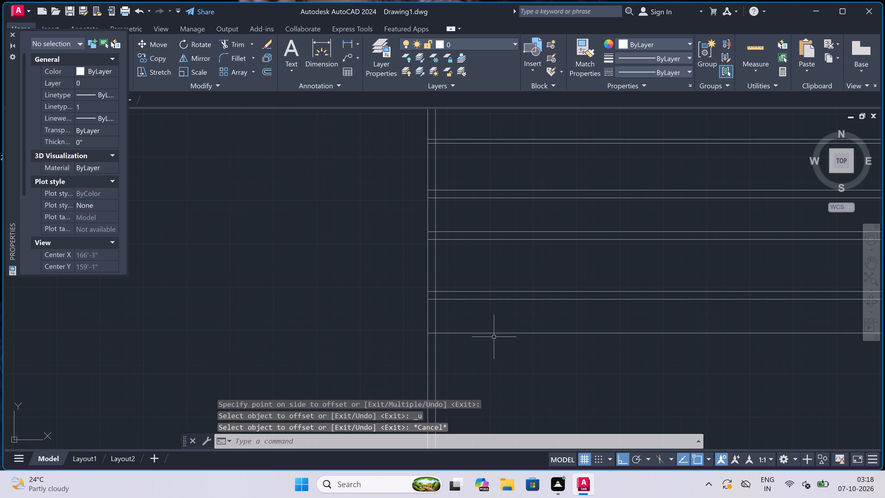
{"action": "left_click", "coordinate": [494, 336]}
{"action": "type", "text": "9\""}
{"action": "key", "text": "space"}
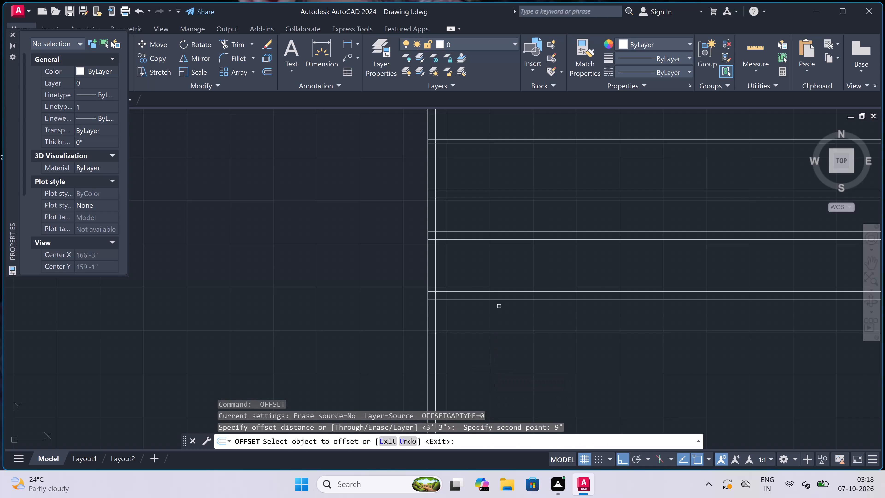
{"action": "left_click", "coordinate": [490, 333]}
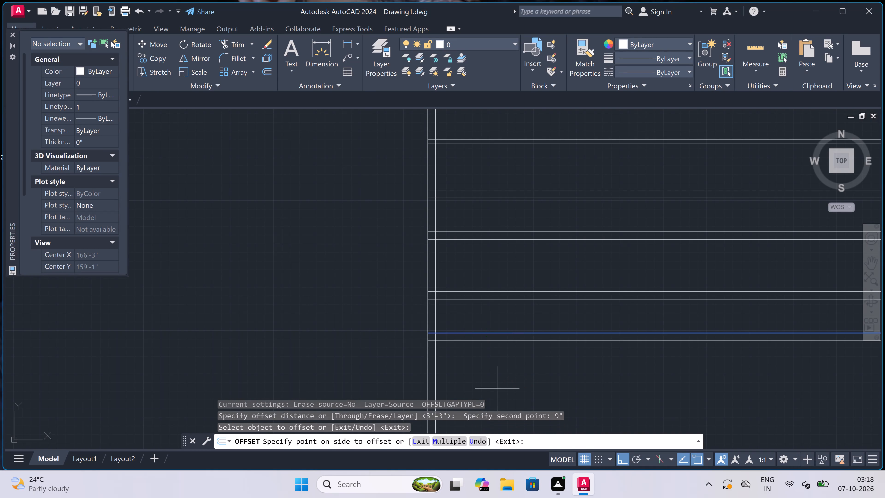
{"action": "left_click", "coordinate": [497, 389]}
{"action": "key", "text": "Escape"}
Trim the overlapping inner line ends at the plan's upper-left wall corner to clean up the junction.
{"action": "scroll", "coordinate": [489, 331], "scroll_direction": "down", "scroll_amount": 2}
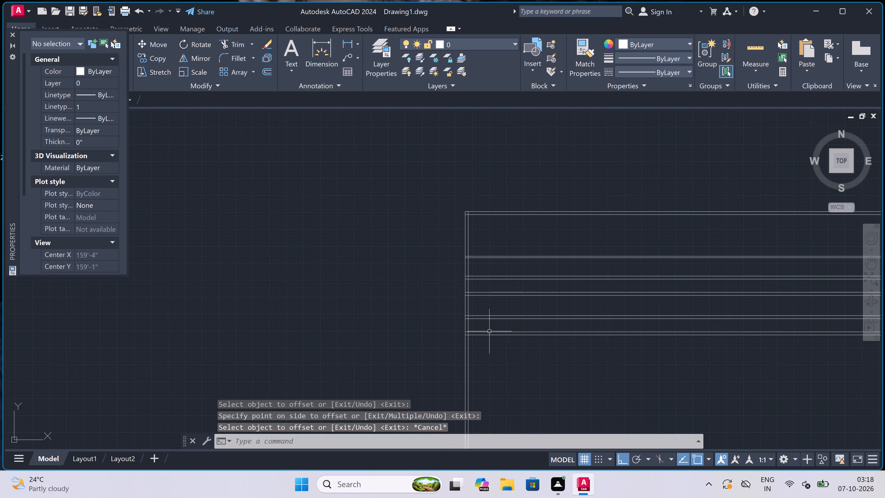
{"action": "scroll", "coordinate": [489, 331], "scroll_direction": "down", "scroll_amount": 2}
{"action": "scroll", "coordinate": [489, 338], "scroll_direction": "up", "scroll_amount": 3}
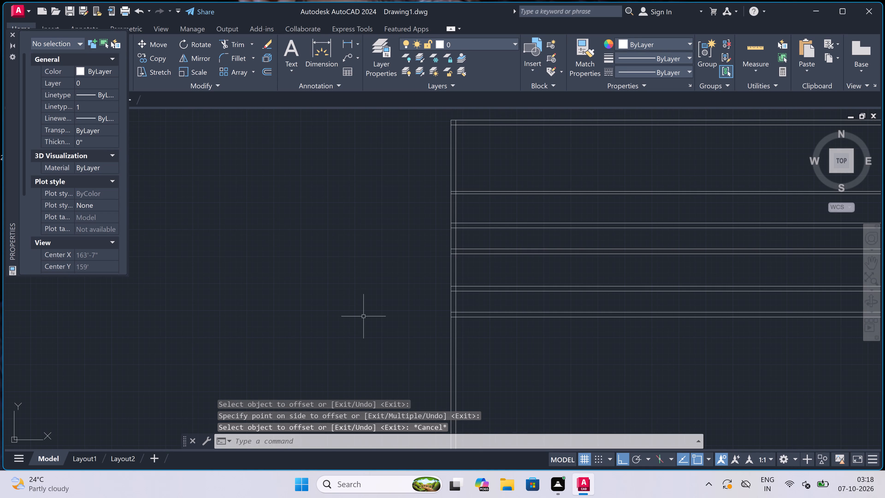
{"action": "scroll", "coordinate": [330, 311], "scroll_direction": "down", "scroll_amount": 2}
{"action": "scroll", "coordinate": [358, 302], "scroll_direction": "up", "scroll_amount": 2}
{"action": "type", "text": "tr"}
{"action": "key", "text": "space"}
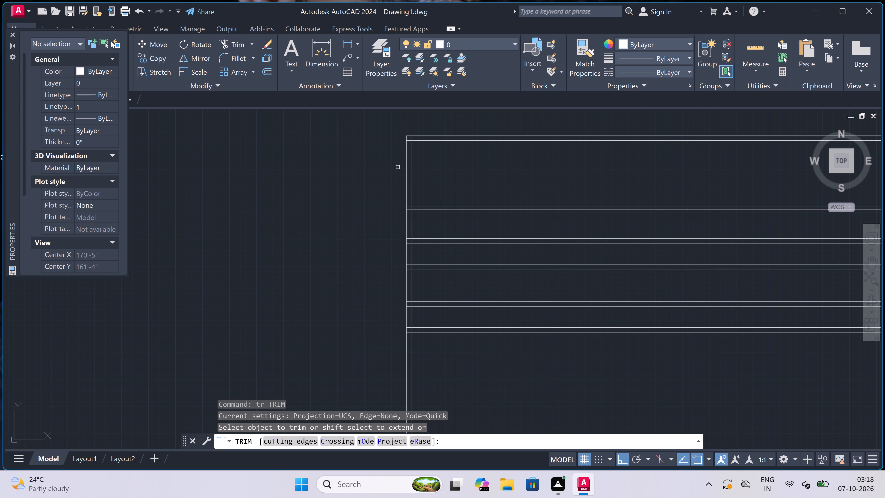
{"action": "scroll", "coordinate": [413, 136], "scroll_direction": "up", "scroll_amount": 4}
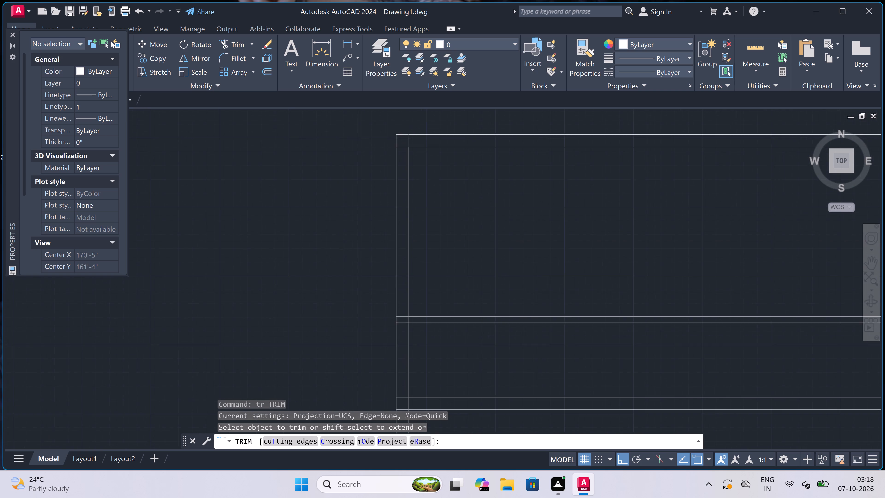
{"action": "left_click", "coordinate": [404, 140]}
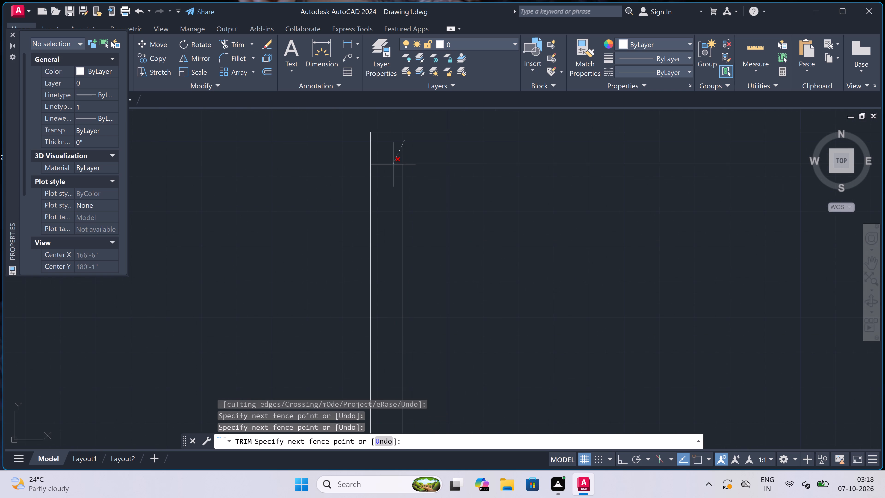
{"action": "left_click", "coordinate": [390, 169]}
{"action": "scroll", "coordinate": [391, 170], "scroll_direction": "down", "scroll_amount": 3}
Trim all the horizontal wall-line stubs lying between the two vertical lines of the left wall, using a fence.
{"action": "left_click", "coordinate": [391, 170]}
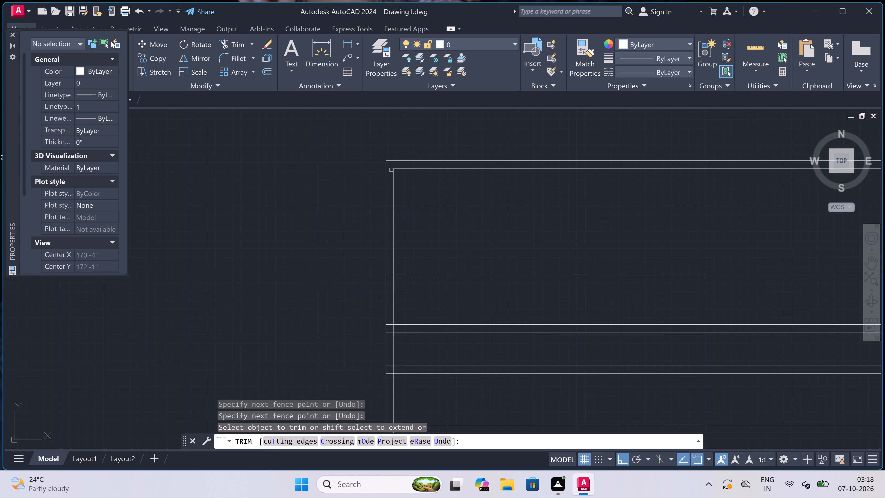
{"action": "scroll", "coordinate": [387, 364], "scroll_direction": "down", "scroll_amount": 3}
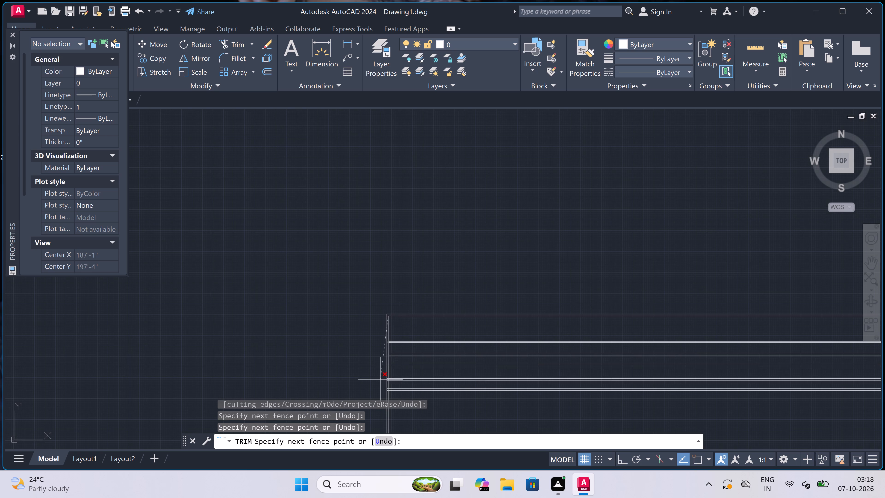
{"action": "scroll", "coordinate": [389, 412], "scroll_direction": "up", "scroll_amount": 5}
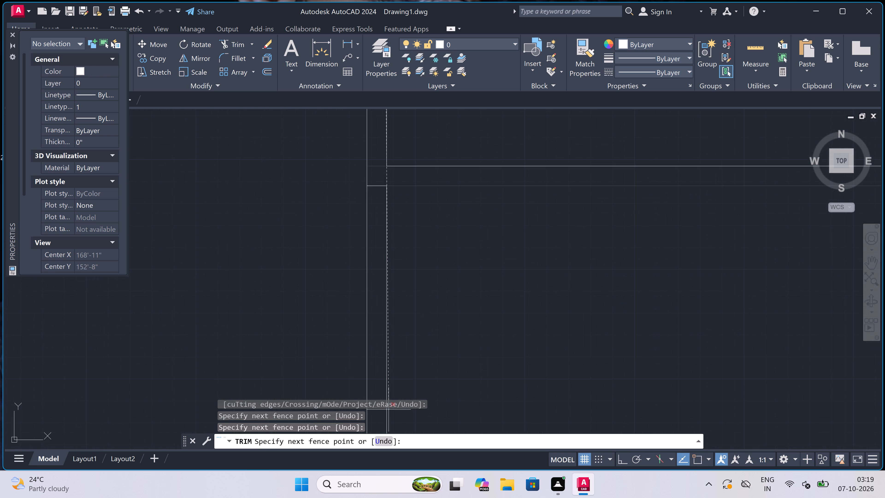
{"action": "scroll", "coordinate": [371, 372], "scroll_direction": "up", "scroll_amount": 2}
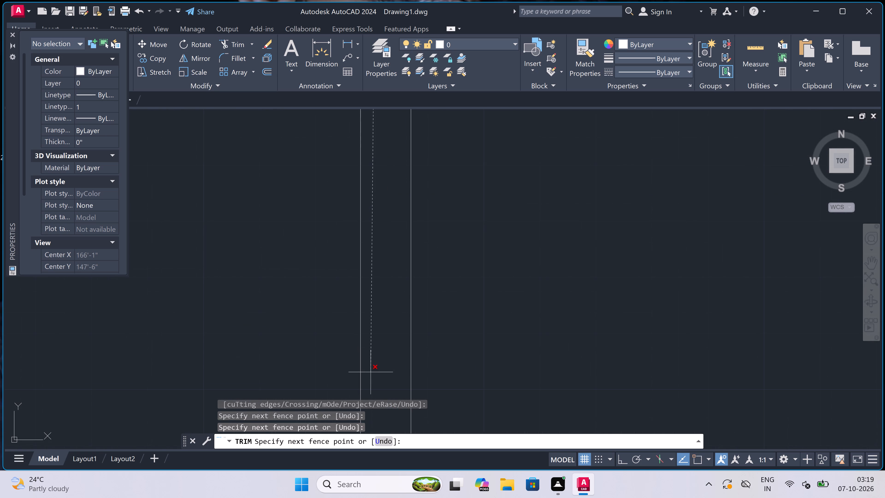
{"action": "left_click", "coordinate": [374, 372]}
{"action": "scroll", "coordinate": [374, 372], "scroll_direction": "down", "scroll_amount": 5}
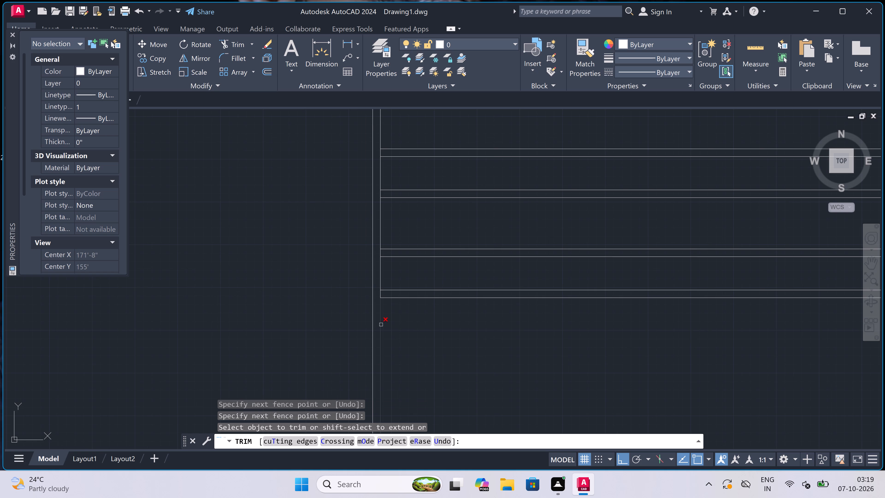
Trim the left wall's inner vertical line where it crosses the end of the lowest 9" wall.
{"action": "scroll", "coordinate": [375, 276], "scroll_direction": "up", "scroll_amount": 4}
{"action": "left_click", "coordinate": [389, 381]}
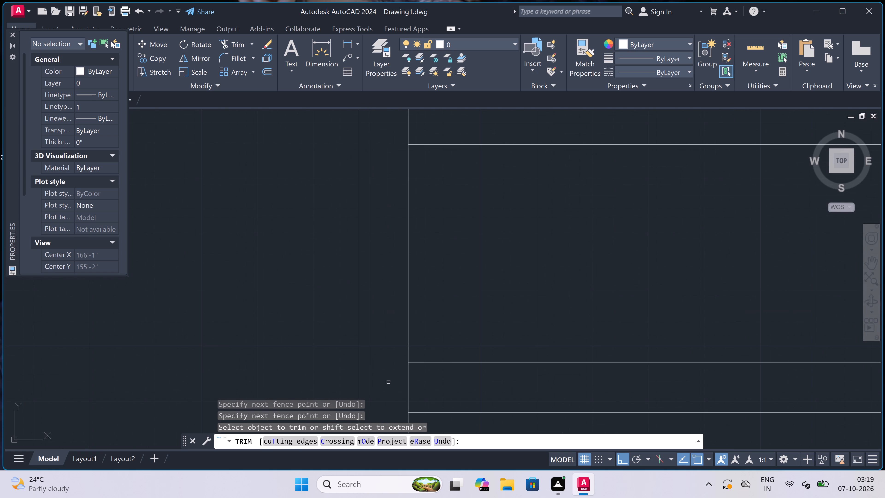
{"action": "left_click", "coordinate": [422, 386]}
{"action": "scroll", "coordinate": [422, 386], "scroll_direction": "down", "scroll_amount": 5}
{"action": "scroll", "coordinate": [424, 348], "scroll_direction": "up", "scroll_amount": 2}
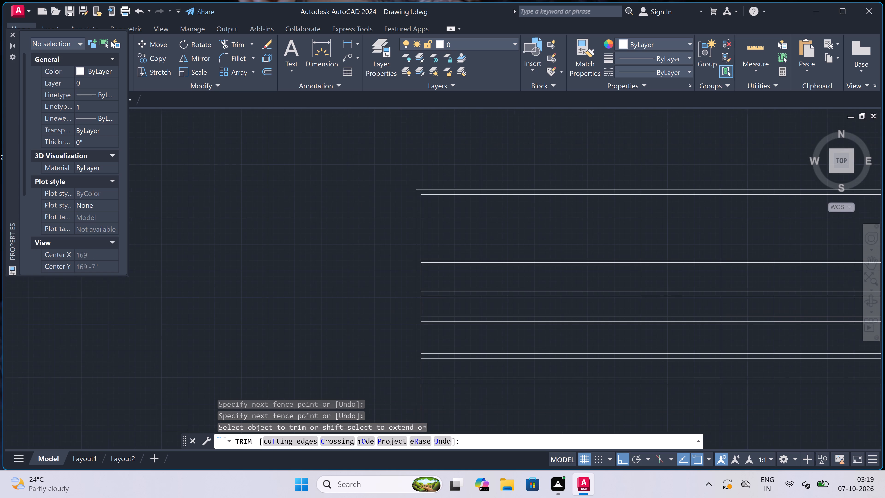
Trim the left wall's inner vertical line across the end of the 9" wall directly below the 4.5" partition.
{"action": "scroll", "coordinate": [424, 348], "scroll_direction": "up", "scroll_amount": 1}
{"action": "scroll", "coordinate": [414, 380], "scroll_direction": "down", "scroll_amount": 4}
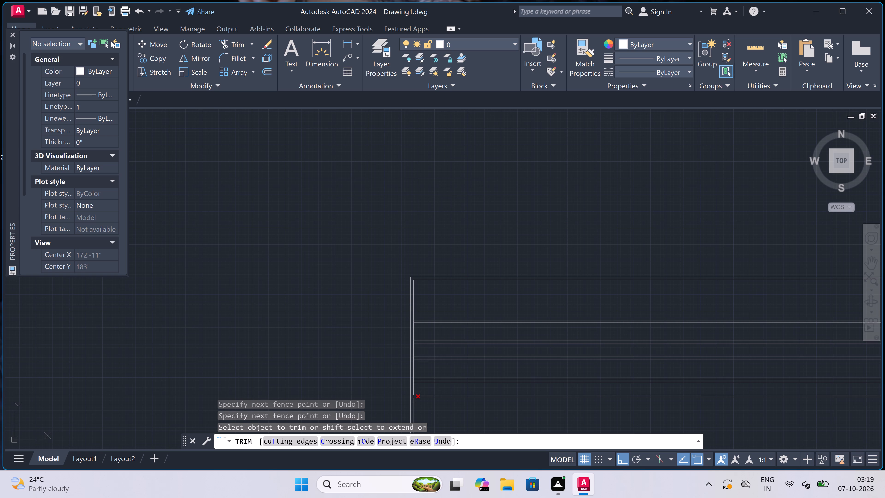
{"action": "scroll", "coordinate": [446, 385], "scroll_direction": "down", "scroll_amount": 2}
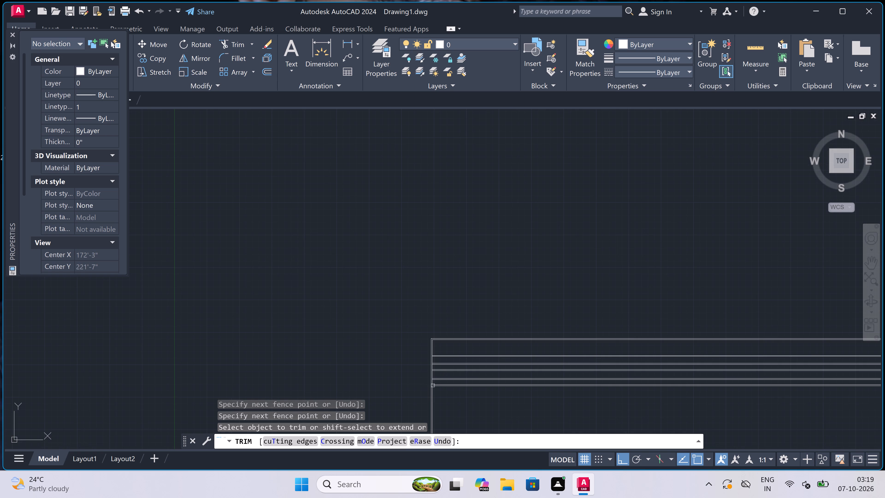
{"action": "scroll", "coordinate": [407, 418], "scroll_direction": "up", "scroll_amount": 3}
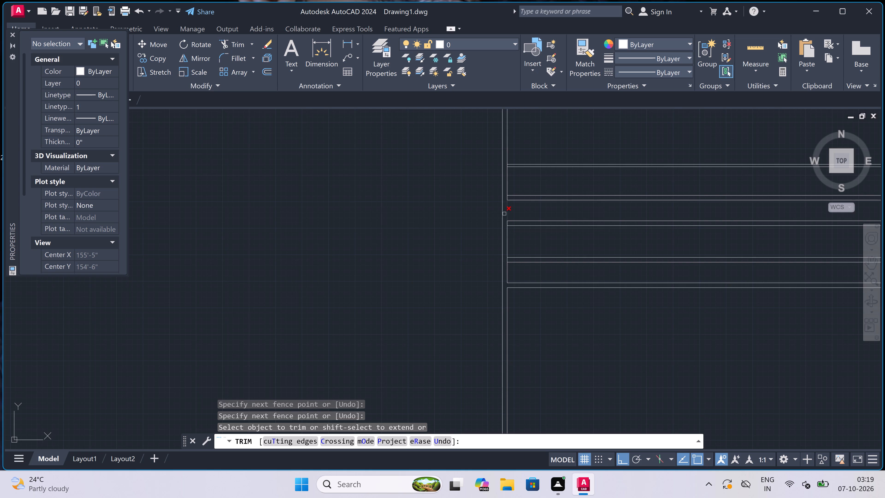
{"action": "scroll", "coordinate": [501, 206], "scroll_direction": "up", "scroll_amount": 3}
{"action": "scroll", "coordinate": [510, 195], "scroll_direction": "down", "scroll_amount": 2}
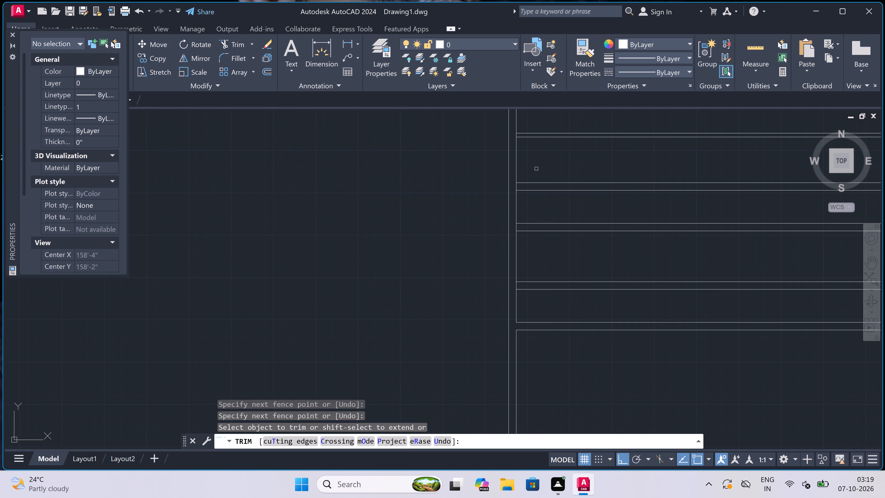
{"action": "scroll", "coordinate": [514, 184], "scroll_direction": "up", "scroll_amount": 2}
{"action": "left_click", "coordinate": [517, 189]}
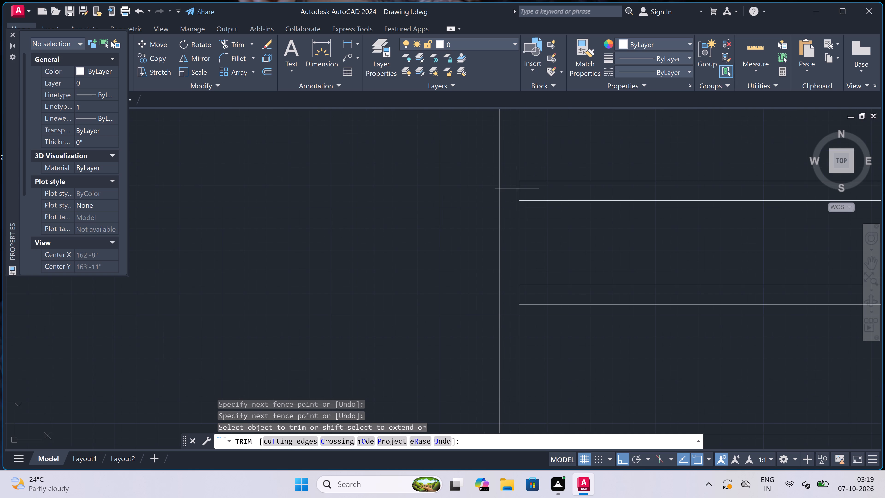
{"action": "left_click", "coordinate": [529, 192]}
{"action": "scroll", "coordinate": [415, 211], "scroll_direction": "down", "scroll_amount": 2}
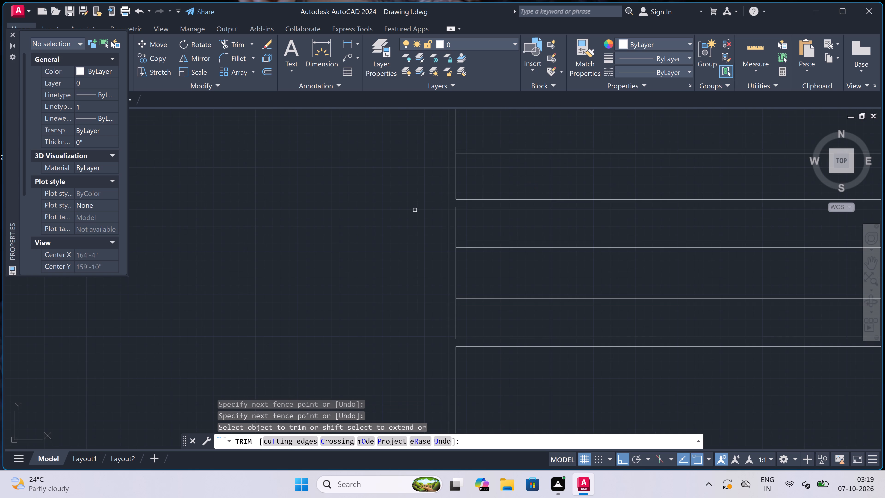
{"action": "key", "text": "Escape"}
Extend the lower line of the 9" wall below the 4.5" partition to the left wall's outer vertical line.
{"action": "type", "text": "ex"}
{"action": "key", "text": "space"}
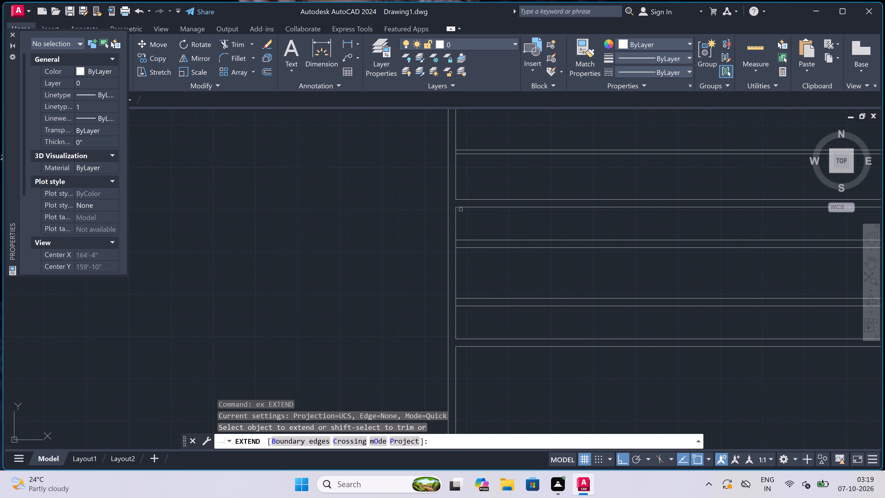
{"action": "left_click", "coordinate": [461, 206]}
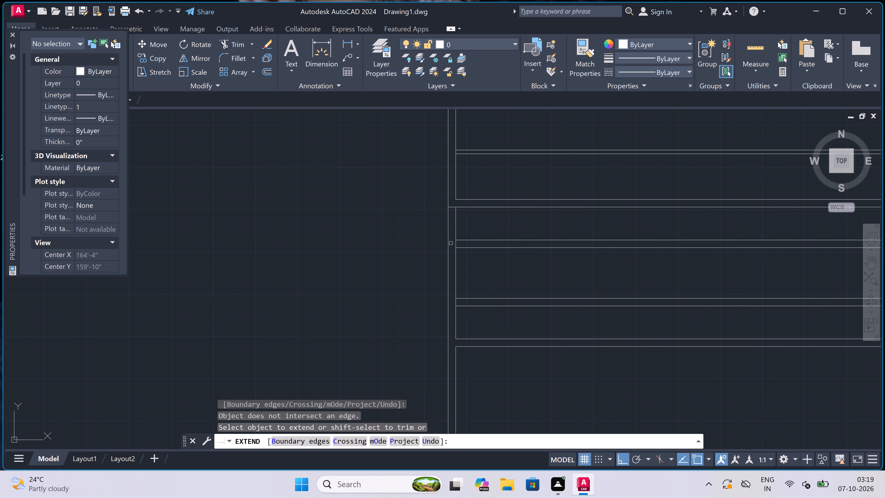
Extend the upper line of the lowest 9" wall to the left wall's outer vertical line.
{"action": "left_click", "coordinate": [466, 340]}
{"action": "key", "text": "Escape"}
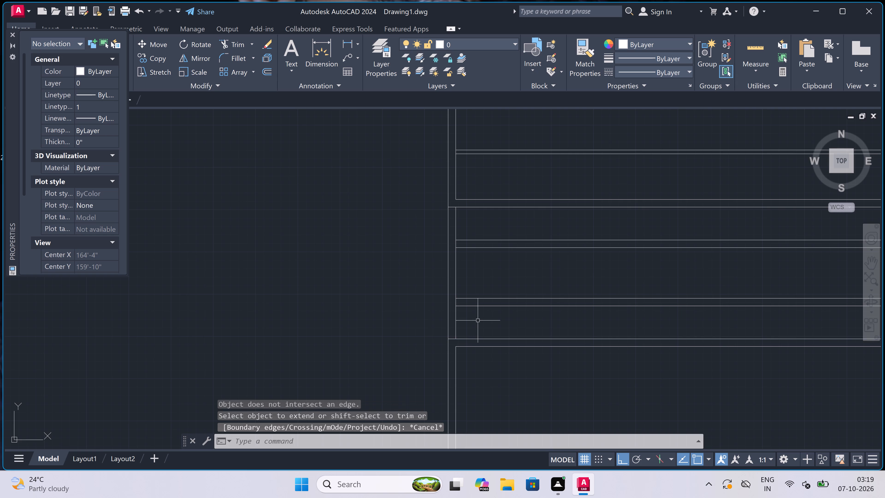
Trim the left wall's inner vertical line in the three gaps between the 9" wall below the 4.5" partition and the lowest 9" wall.
{"action": "key", "text": "t"}
{"action": "key", "text": "r"}
{"action": "key", "text": "space"}
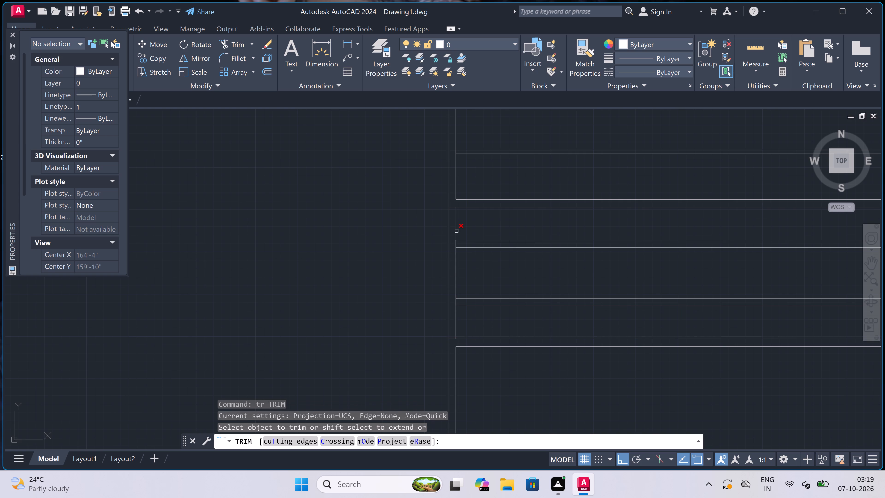
{"action": "left_click", "coordinate": [457, 231]}
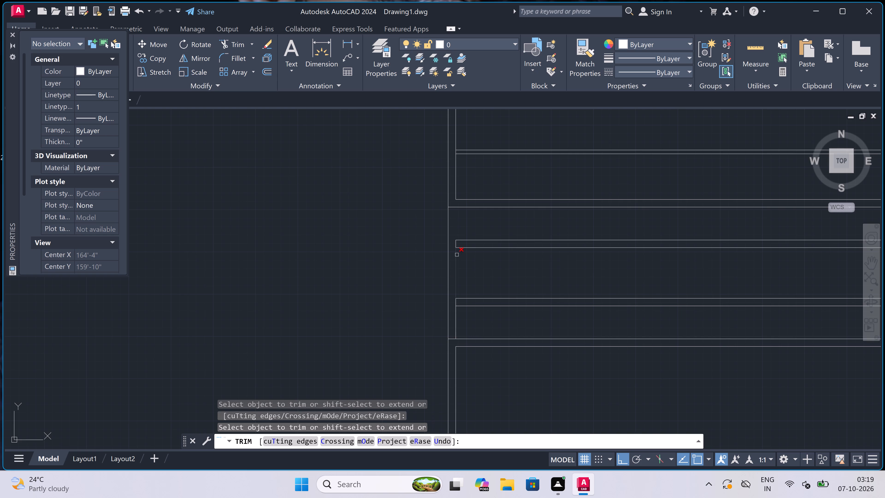
{"action": "left_click", "coordinate": [457, 255]}
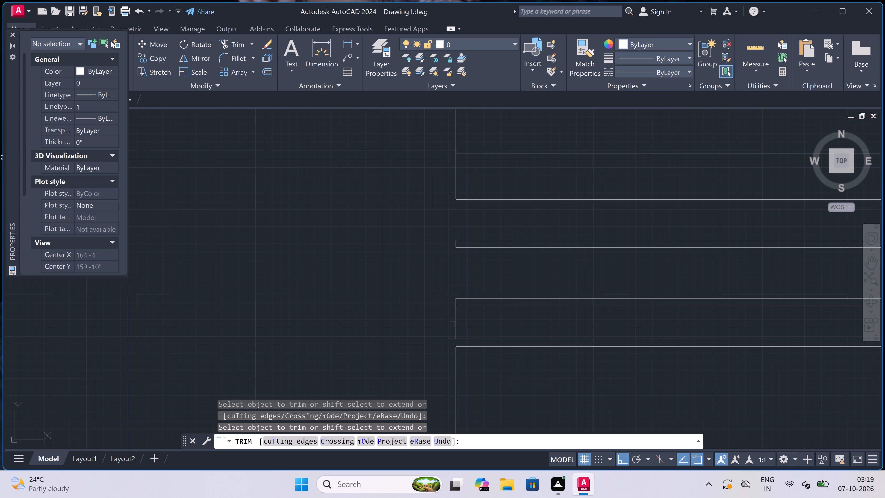
{"action": "double_click", "coordinate": [454, 323]}
{"action": "key", "text": "Escape"}
Extend all four lines of the two intermediate horizontal walls to the left wall's outer vertical line, using a fence.
{"action": "key", "text": "e"}
{"action": "key", "text": "x"}
{"action": "key", "text": "space"}
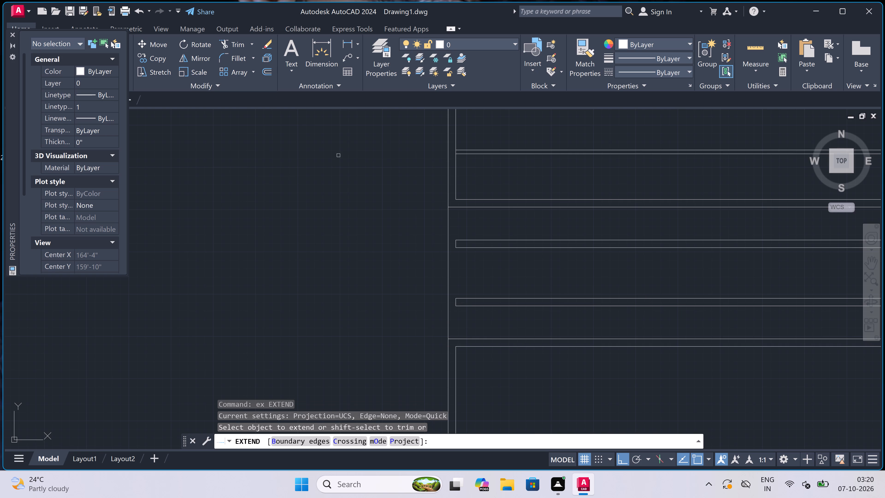
{"action": "left_click_drag", "start_coordinate": [472, 226], "coordinate": [473, 231]}
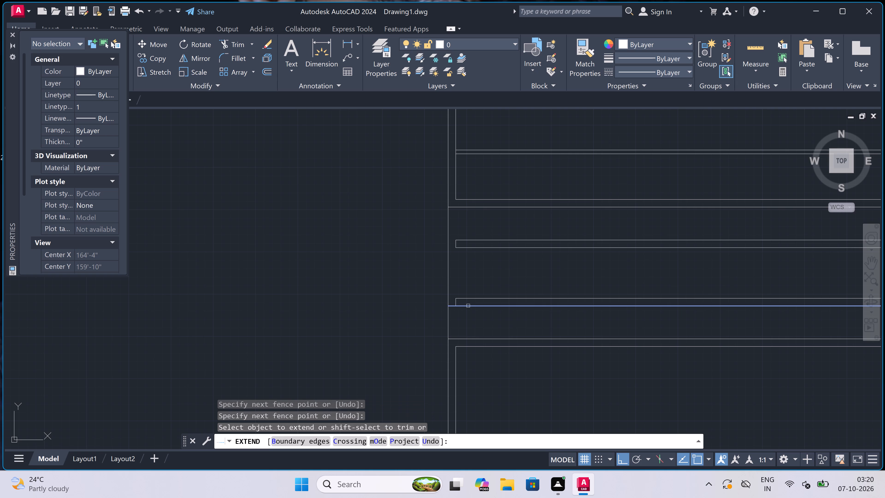
{"action": "double_click", "coordinate": [466, 318]}
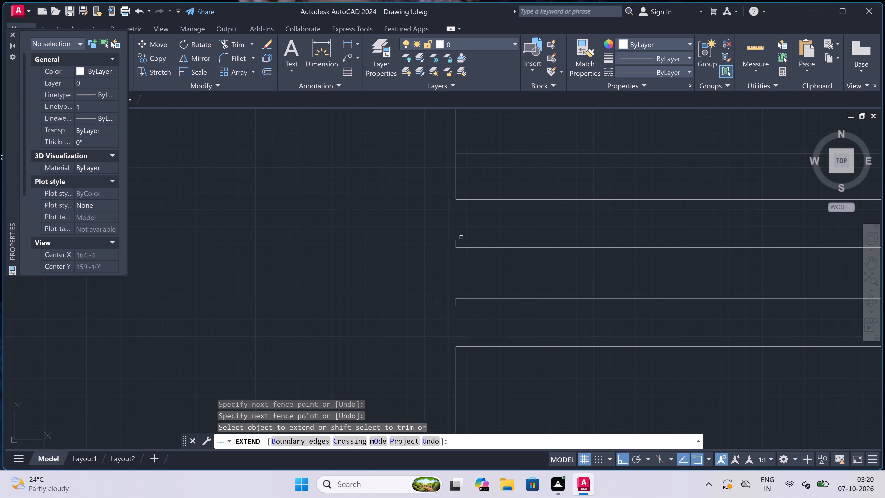
{"action": "left_click", "coordinate": [470, 230]}
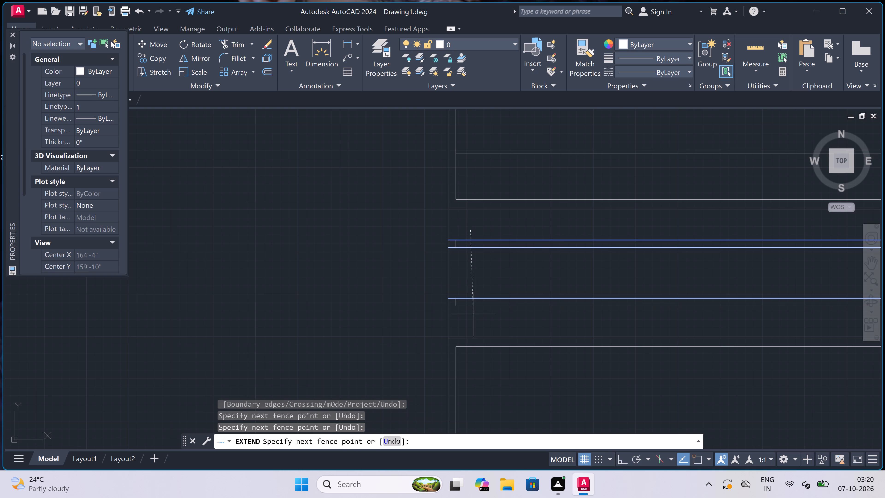
{"action": "left_click", "coordinate": [475, 328]}
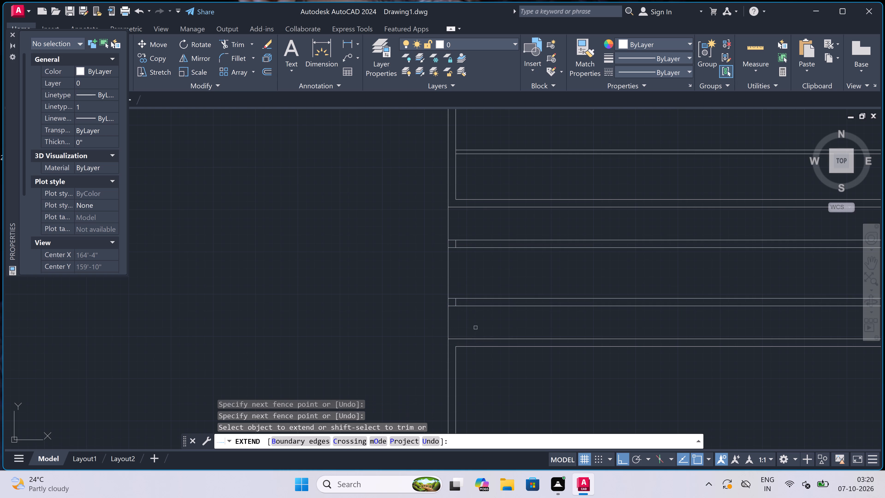
{"action": "key", "text": "Escape"}
Trim away the short leftover pieces of the left wall's inner line inside the two intermediate horizontal walls.
{"action": "key", "text": "t"}
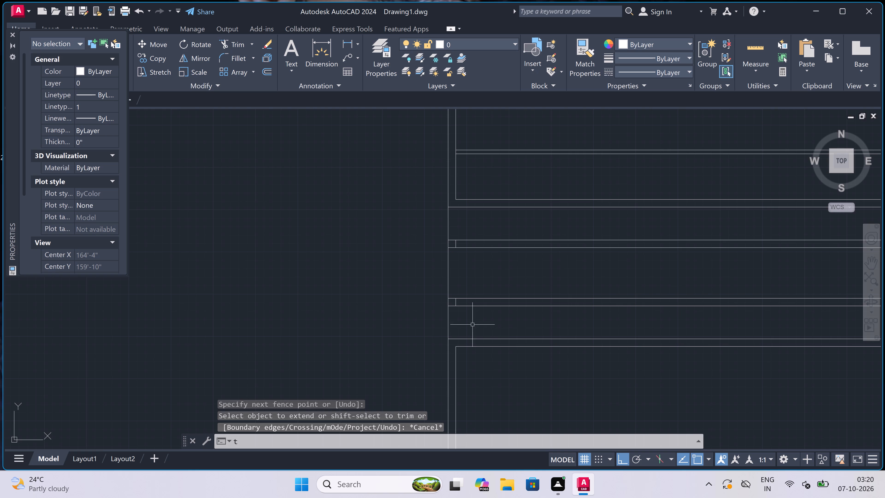
{"action": "key", "text": "r"}
{"action": "key", "text": "space"}
{"action": "scroll", "coordinate": [452, 245], "scroll_direction": "up", "scroll_amount": 2}
{"action": "double_click", "coordinate": [452, 243]}
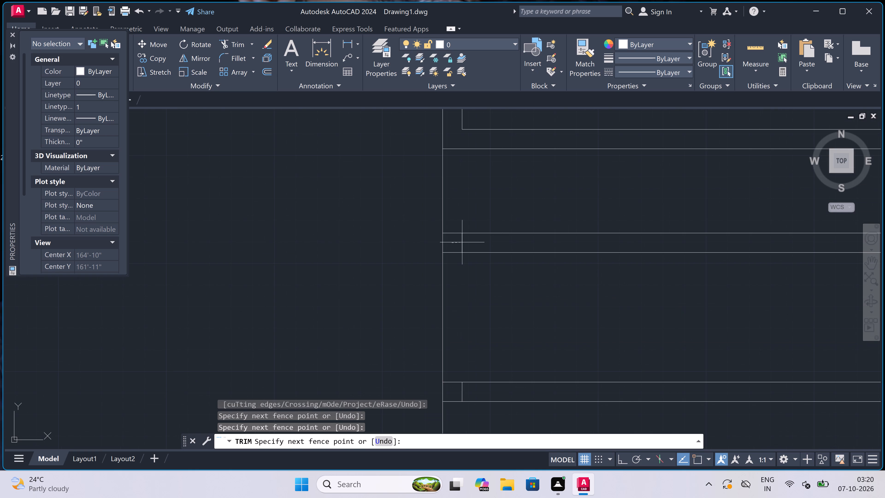
{"action": "double_click", "coordinate": [463, 242]}
{"action": "scroll", "coordinate": [463, 243], "scroll_direction": "down", "scroll_amount": 3}
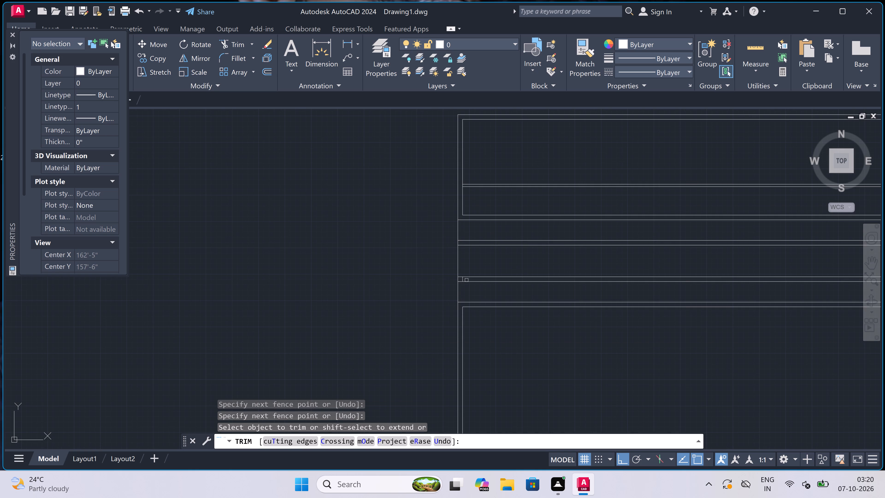
{"action": "scroll", "coordinate": [467, 279], "scroll_direction": "up", "scroll_amount": 3}
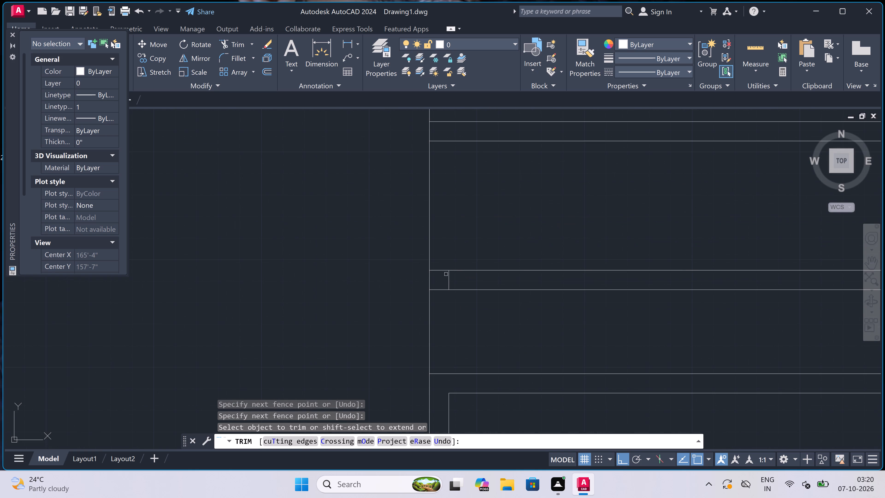
{"action": "left_click", "coordinate": [444, 278]}
{"action": "left_click", "coordinate": [466, 282]}
{"action": "key", "text": "Escape"}
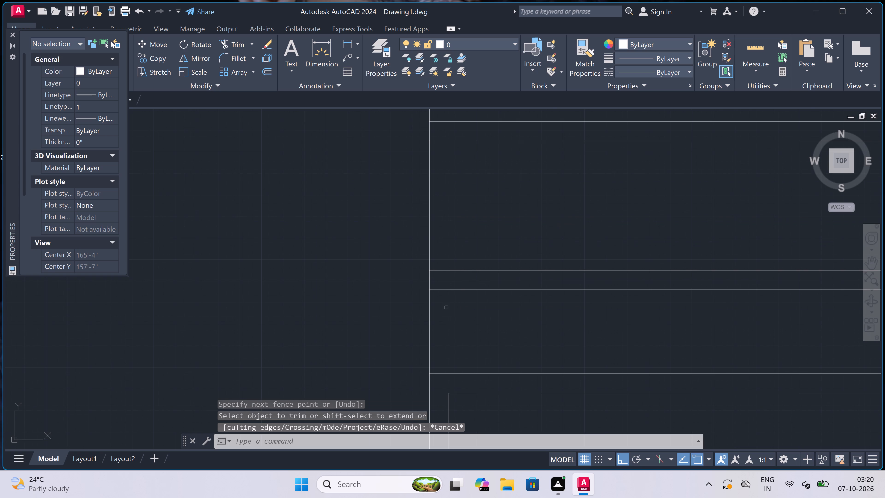
Draw a 9" thick vertical wall, starting 3'3" from the left wall's outer line, between the upper and lowest 9" horizontal walls.
{"action": "scroll", "coordinate": [422, 334], "scroll_direction": "down", "scroll_amount": 3}
{"action": "scroll", "coordinate": [428, 329], "scroll_direction": "up", "scroll_amount": 1}
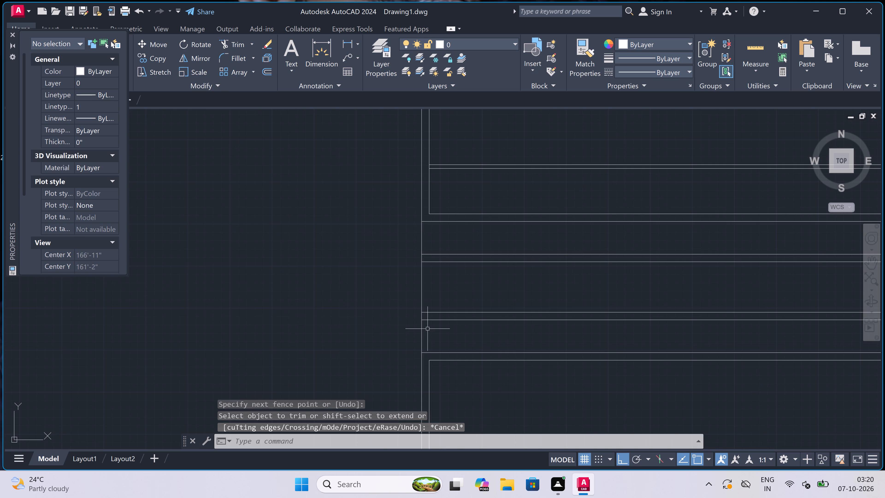
{"action": "key", "text": "l"}
{"action": "key", "text": "space"}
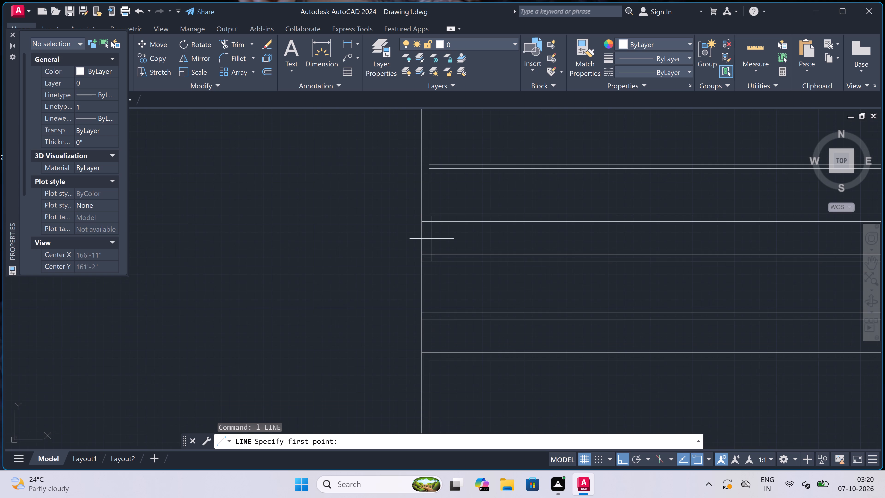
{"action": "left_click", "coordinate": [419, 222]}
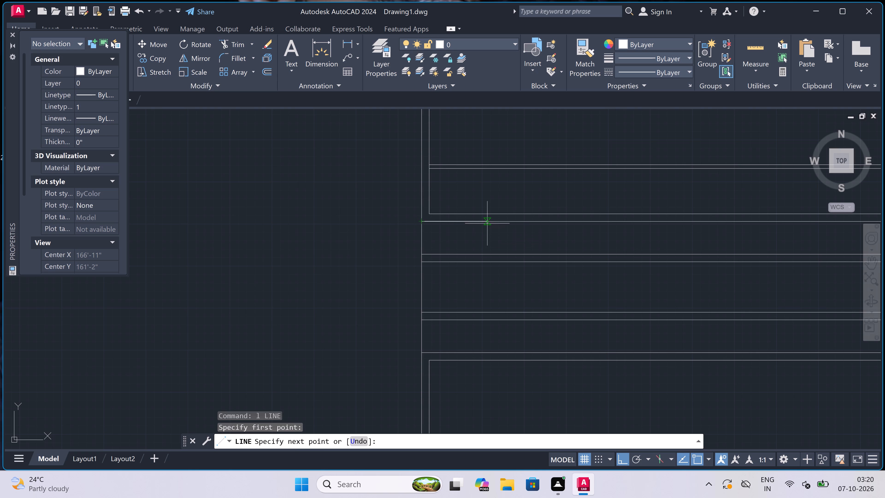
{"action": "type", "text": "3'3\""}
{"action": "key", "text": "space"}
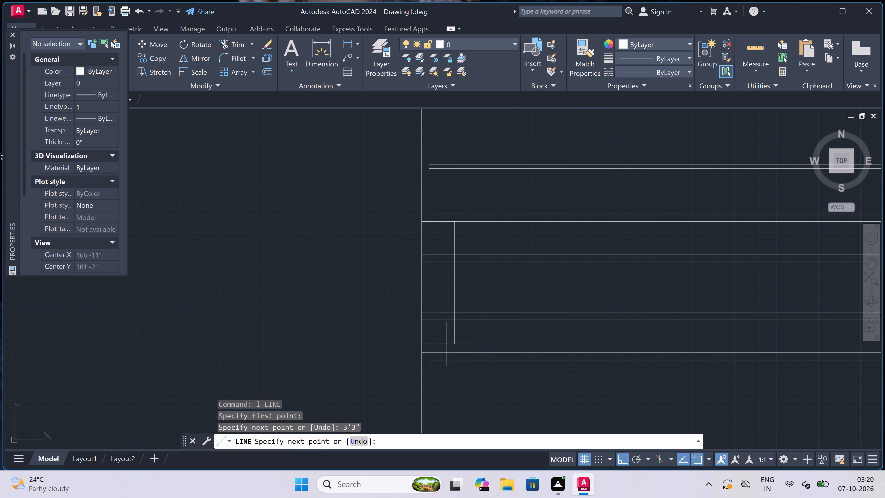
{"action": "left_click", "coordinate": [454, 351]}
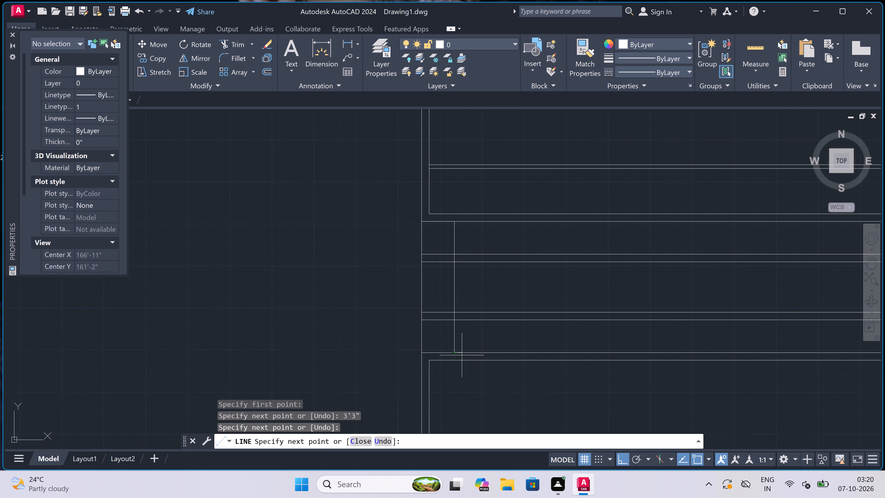
{"action": "type", "text": "9\""}
{"action": "key", "text": "space"}
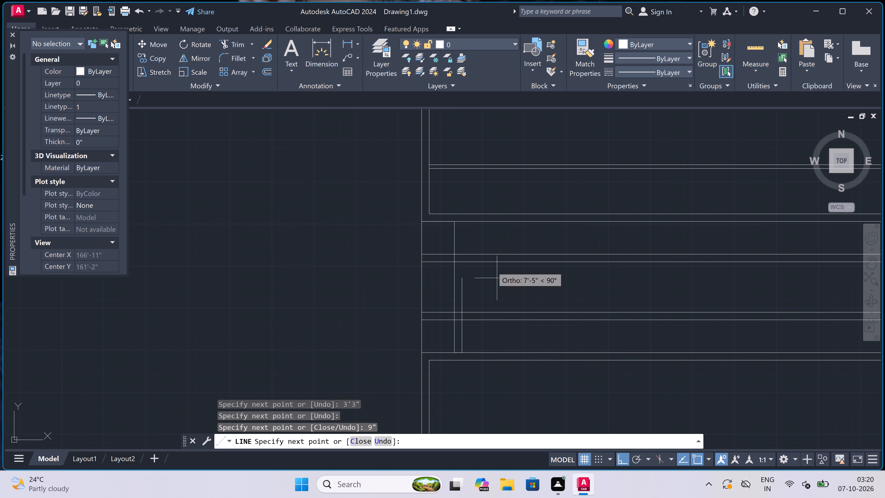
{"action": "left_click", "coordinate": [464, 222]}
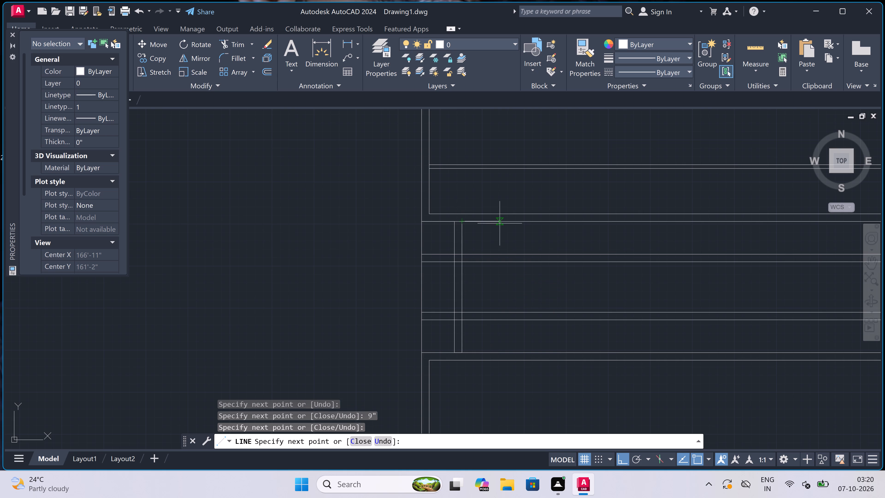
Continue the line 5' along the upper 9" wall and perpendicular down to the lowest 9" wall.
{"action": "type", "text": "5'"}
{"action": "key", "text": "space"}
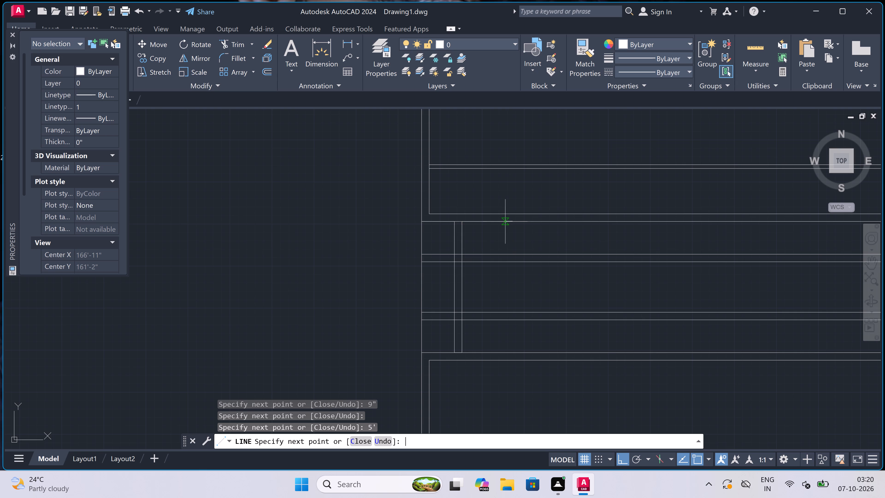
{"action": "left_click", "coordinate": [514, 350]}
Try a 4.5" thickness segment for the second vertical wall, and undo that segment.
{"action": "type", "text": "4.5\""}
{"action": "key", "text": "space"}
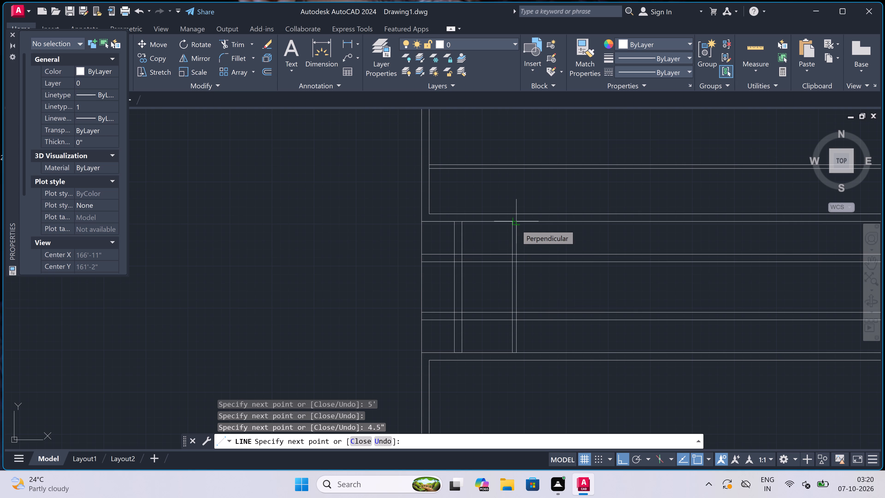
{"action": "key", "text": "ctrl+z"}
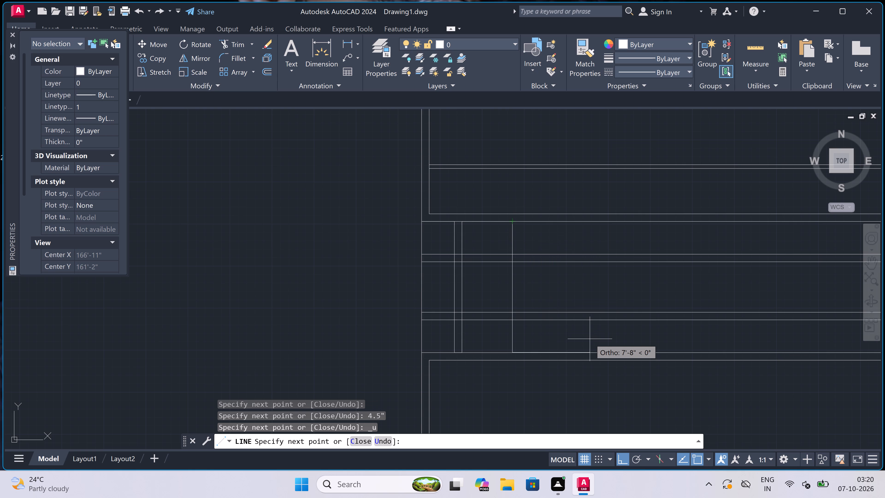
Continue the line 9" along the lowest wall and back up to the upper 9" wall, completing the second vertical wall.
{"action": "type", "text": "9\""}
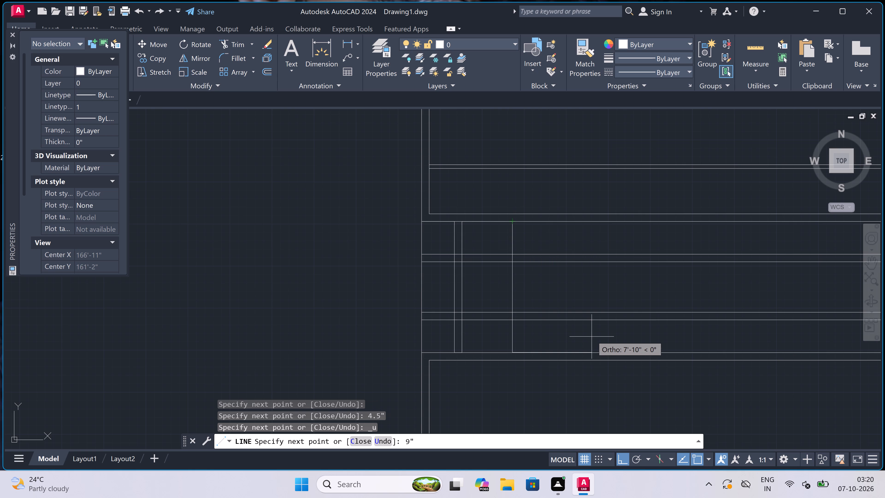
{"action": "key", "text": "space"}
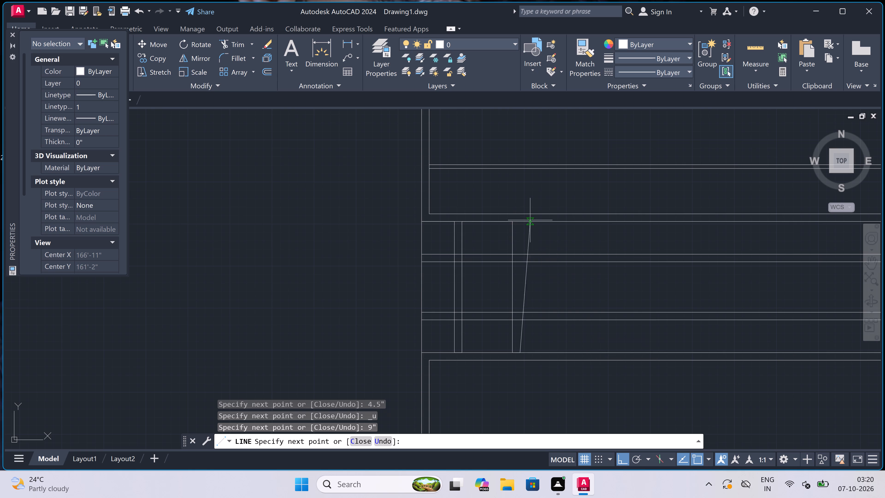
{"action": "left_click", "coordinate": [521, 220]}
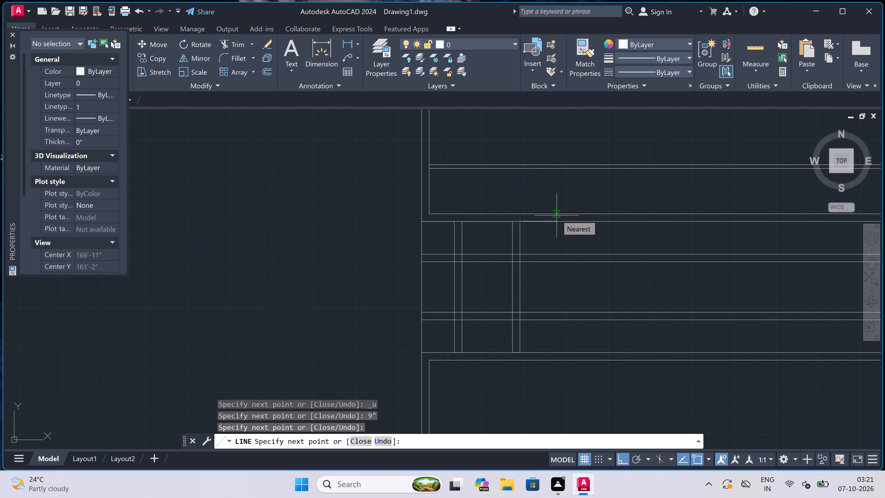
Continue the line 3'9" along the upper 9" wall and perpendicular down to the lowest 9" wall, finishing the line.
{"action": "type", "text": "3'9\""}
{"action": "key", "text": "space"}
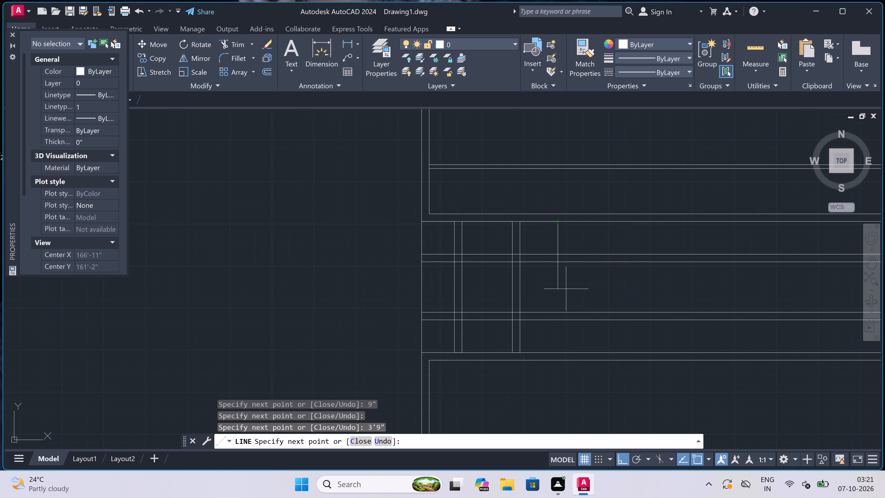
{"action": "left_click", "coordinate": [558, 353]}
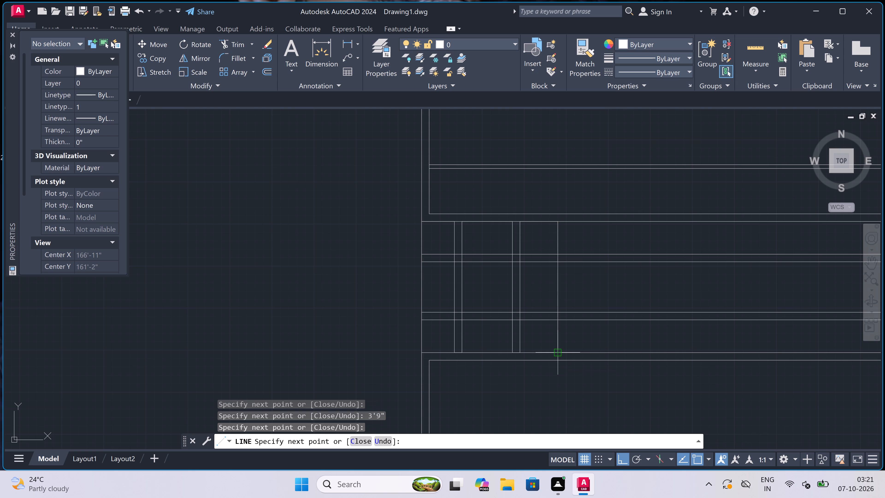
{"action": "key", "text": "Escape"}
Trim the four intermediate horizontal wall lines between the second vertical wall and the vertical line 3'9" beyond it, using a fence.
{"action": "type", "text": "tr"}
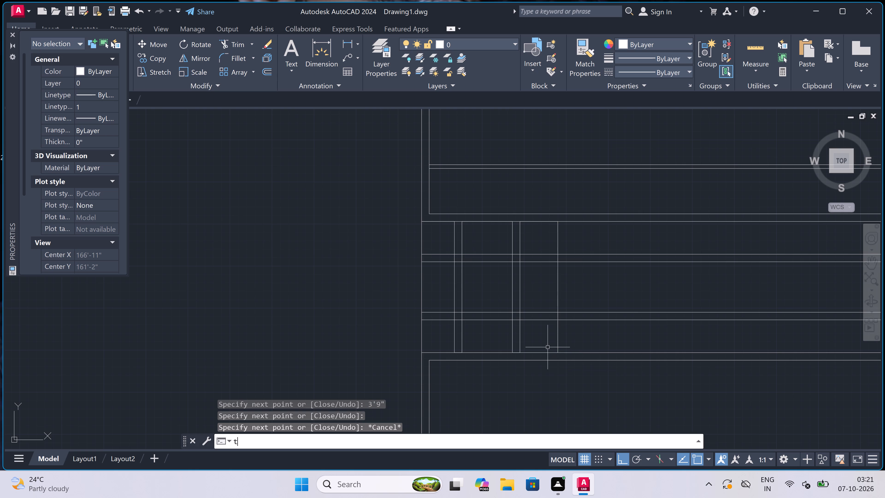
{"action": "key", "text": "space"}
{"action": "left_click", "coordinate": [534, 247]}
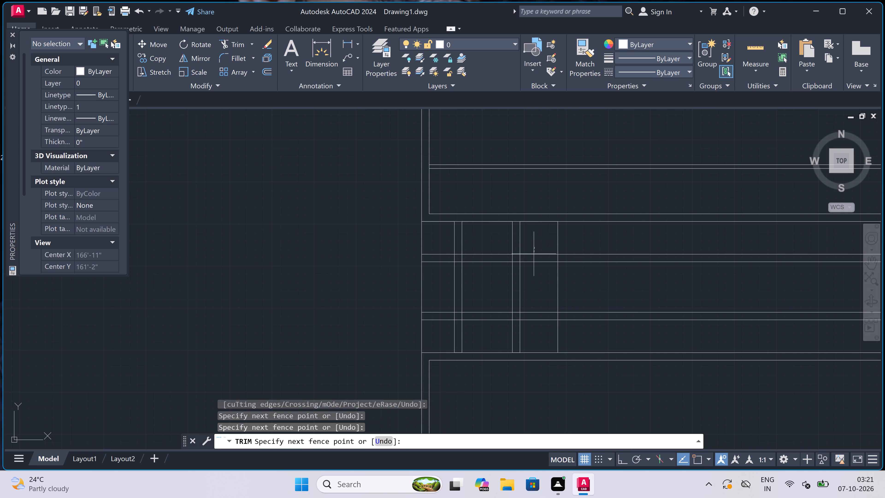
{"action": "left_click", "coordinate": [538, 335]}
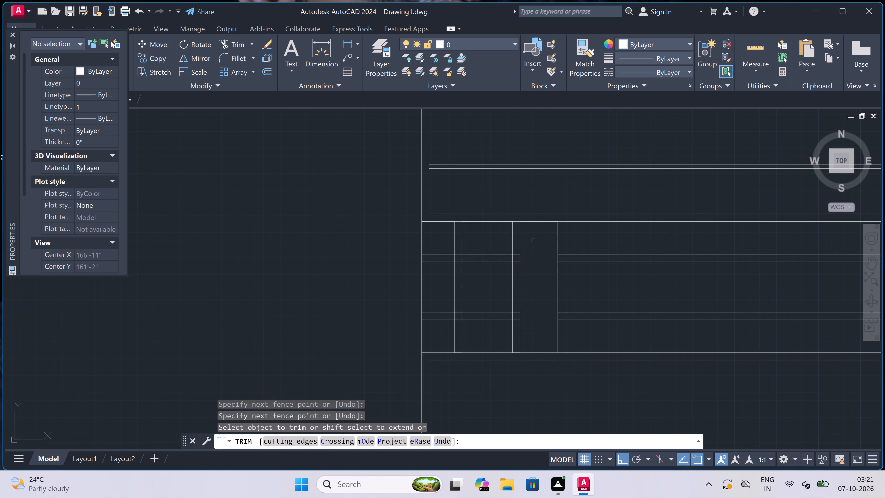
Trim the wall line stubs projecting above, to the left of and below the small square room, using fences.
{"action": "double_click", "coordinate": [533, 240]}
{"action": "left_click", "coordinate": [448, 245]}
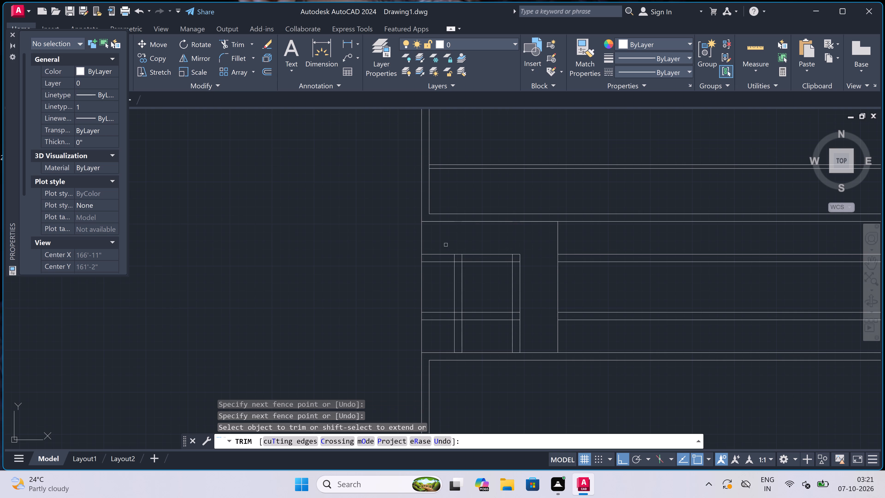
{"action": "double_click", "coordinate": [445, 245]}
{"action": "left_click", "coordinate": [445, 352]}
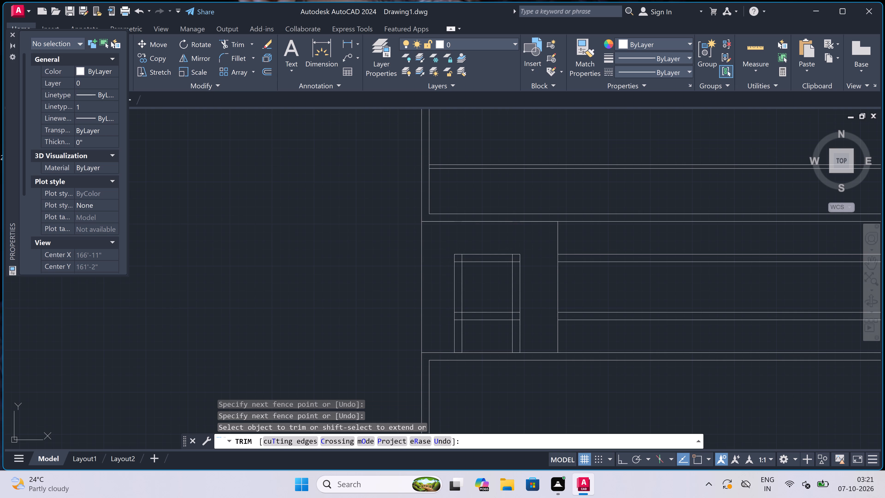
{"action": "left_click", "coordinate": [445, 336]}
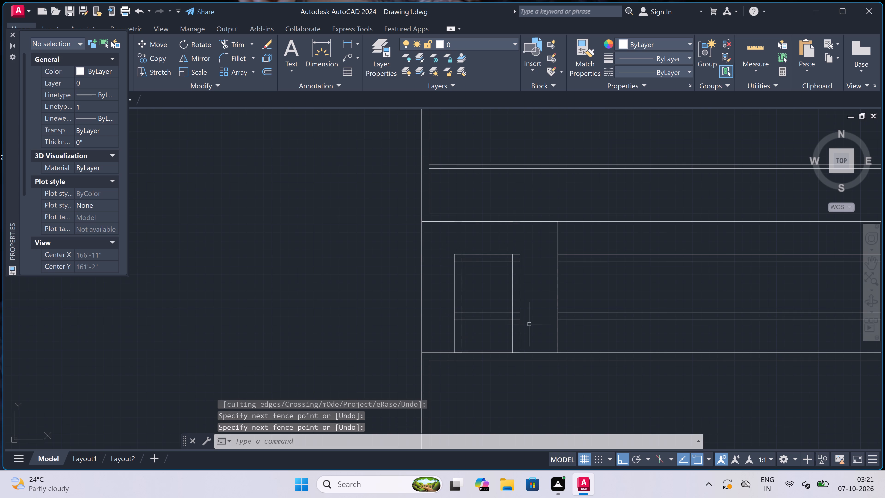
{"action": "key", "text": "space"}
{"action": "left_click", "coordinate": [529, 333]}
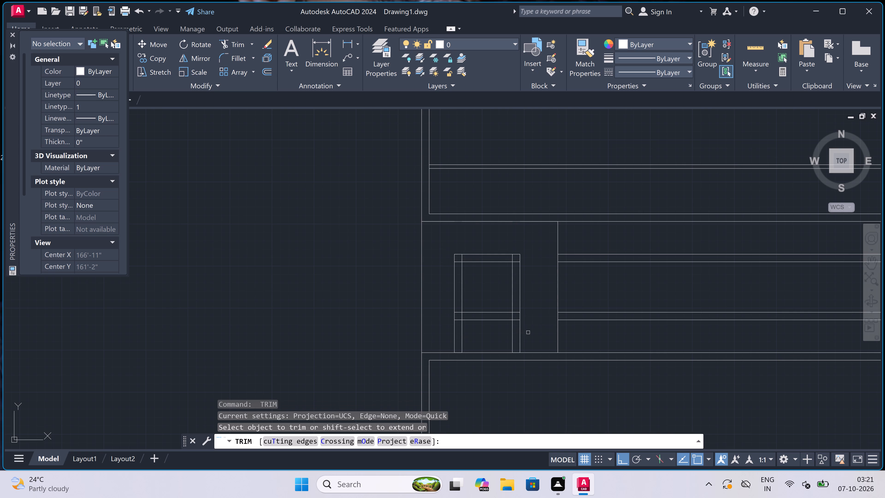
{"action": "left_click", "coordinate": [449, 335]}
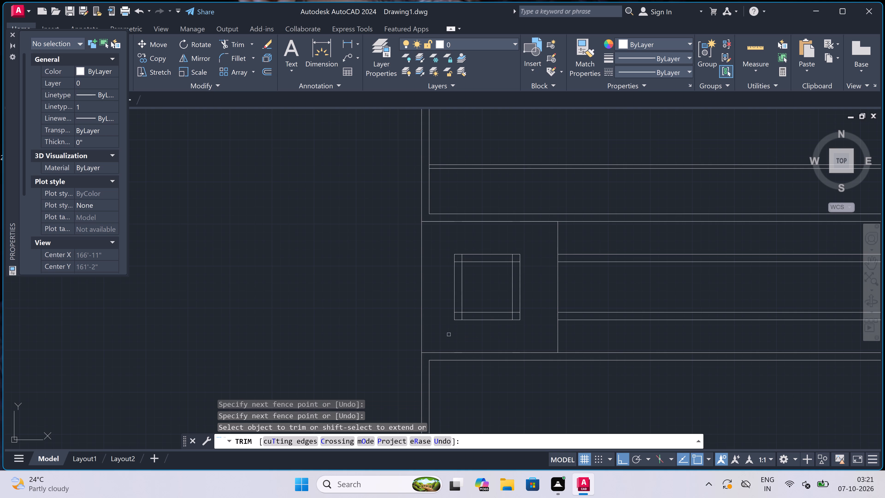
Trim the overlapping inner wall lines at the two lower corners of the small square room.
{"action": "scroll", "coordinate": [465, 312], "scroll_direction": "up", "scroll_amount": 4}
{"action": "scroll", "coordinate": [448, 325], "scroll_direction": "up", "scroll_amount": 2}
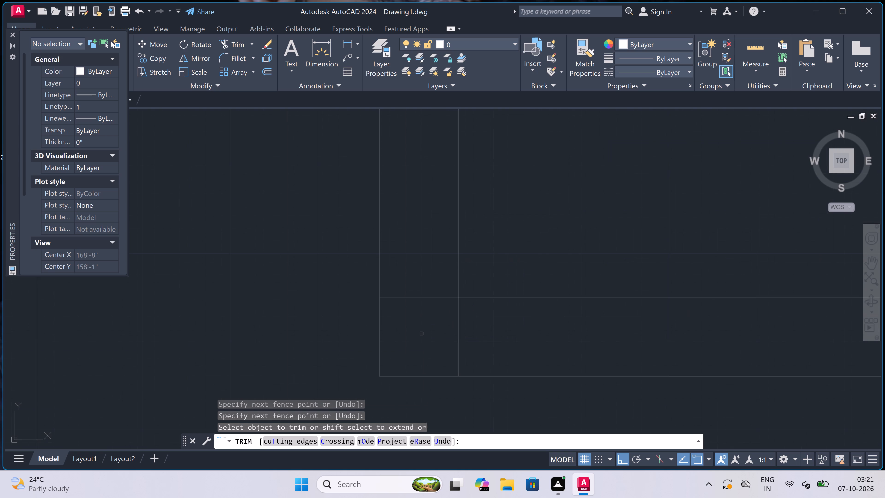
{"action": "left_click", "coordinate": [422, 270]}
{"action": "left_click", "coordinate": [417, 345]}
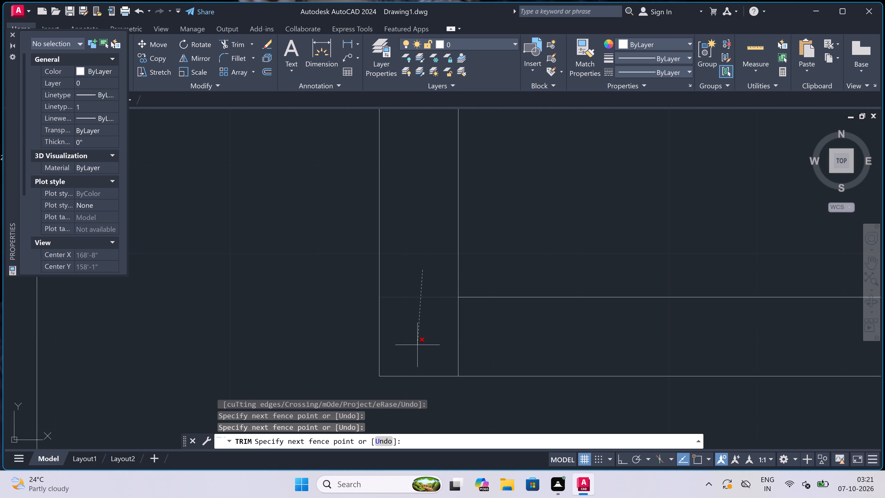
{"action": "left_click", "coordinate": [416, 346]}
{"action": "scroll", "coordinate": [514, 331], "scroll_direction": "down", "scroll_amount": 3}
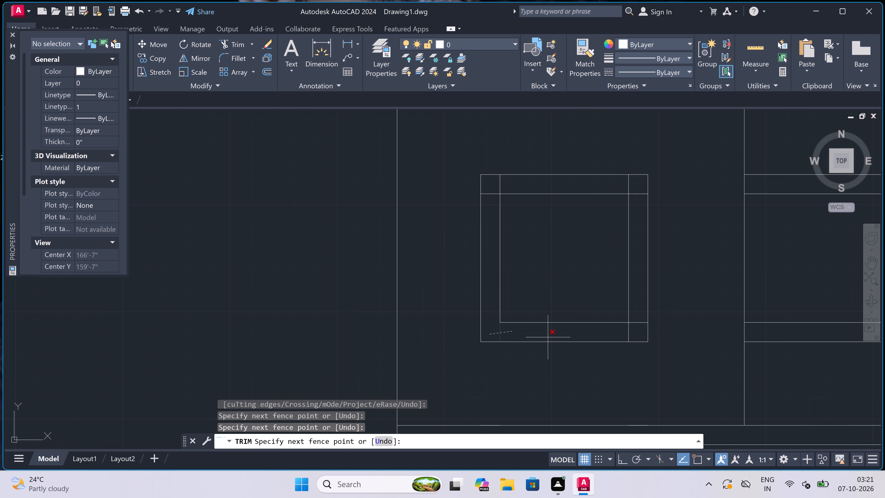
{"action": "scroll", "coordinate": [635, 333], "scroll_direction": "up", "scroll_amount": 3}
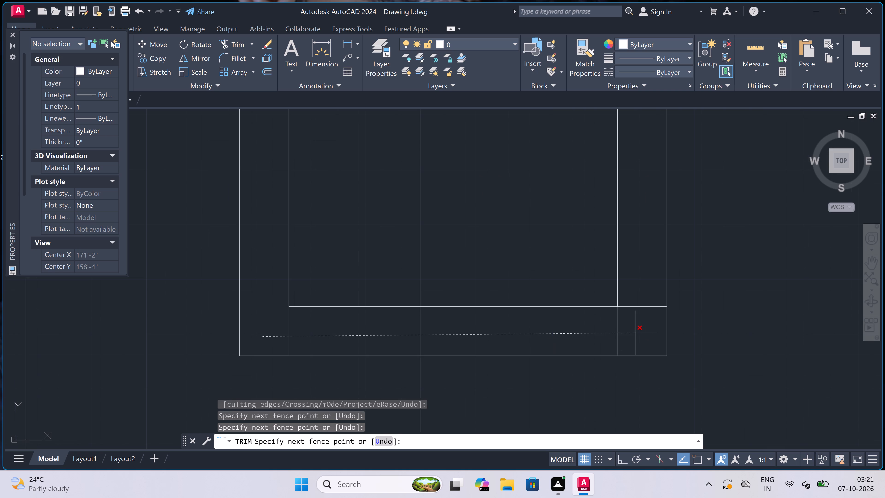
{"action": "left_click", "coordinate": [637, 332]}
{"action": "left_click", "coordinate": [642, 335]}
Trim the overlapping inner wall lines at the two upper corners of the small square room, and finish trimming.
{"action": "left_click", "coordinate": [641, 294]}
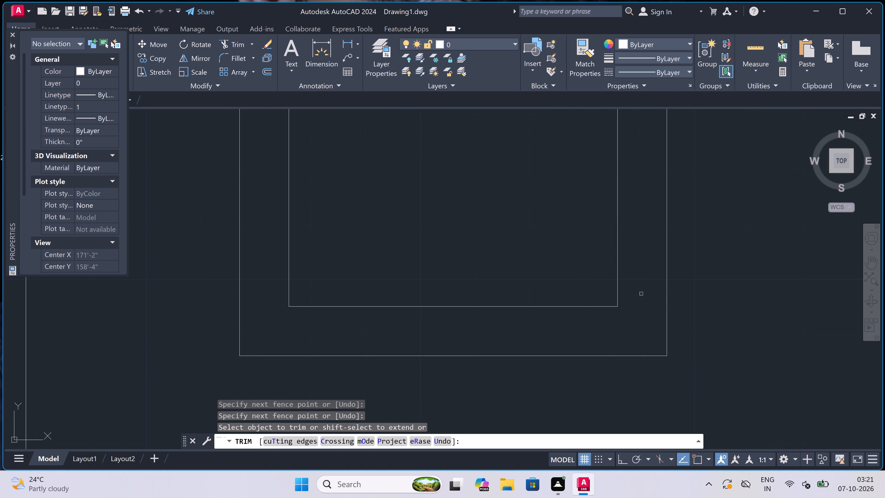
{"action": "scroll", "coordinate": [620, 312], "scroll_direction": "down", "scroll_amount": 4}
{"action": "scroll", "coordinate": [614, 273], "scroll_direction": "up", "scroll_amount": 2}
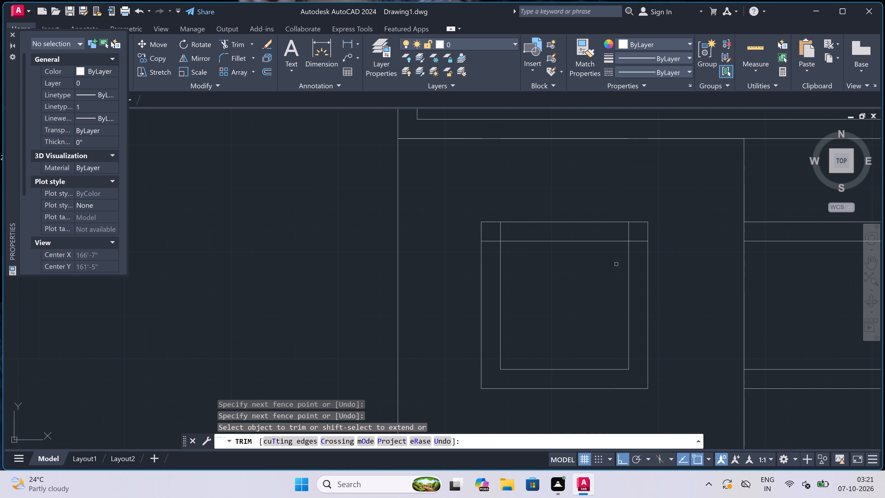
{"action": "scroll", "coordinate": [622, 242], "scroll_direction": "up", "scroll_amount": 2}
{"action": "left_click", "coordinate": [629, 222]}
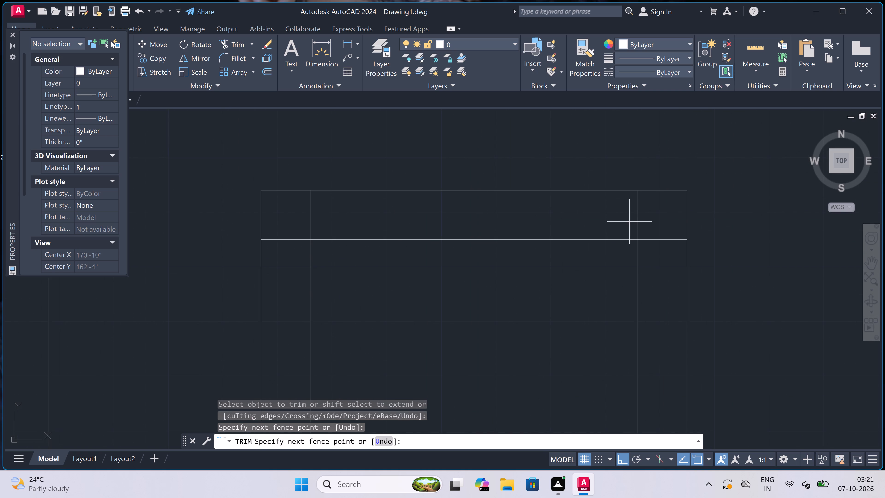
{"action": "left_click_drag", "start_coordinate": [657, 244], "coordinate": [659, 245]}
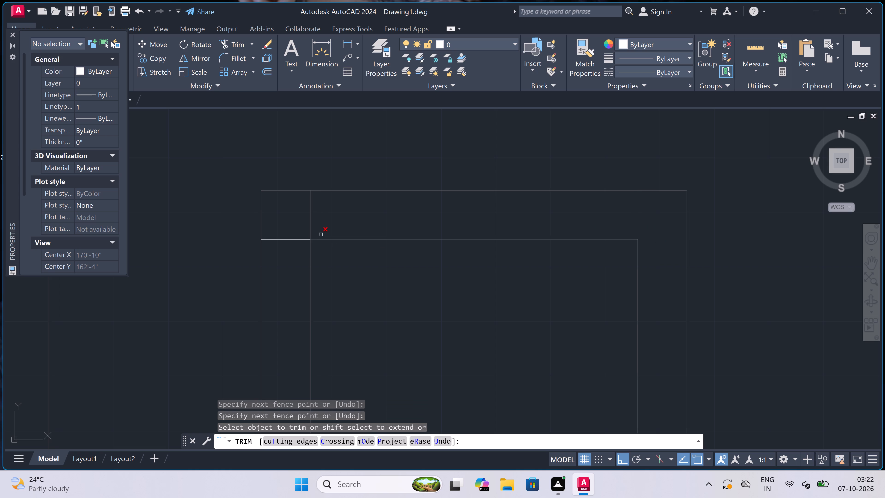
{"action": "left_click", "coordinate": [285, 216]}
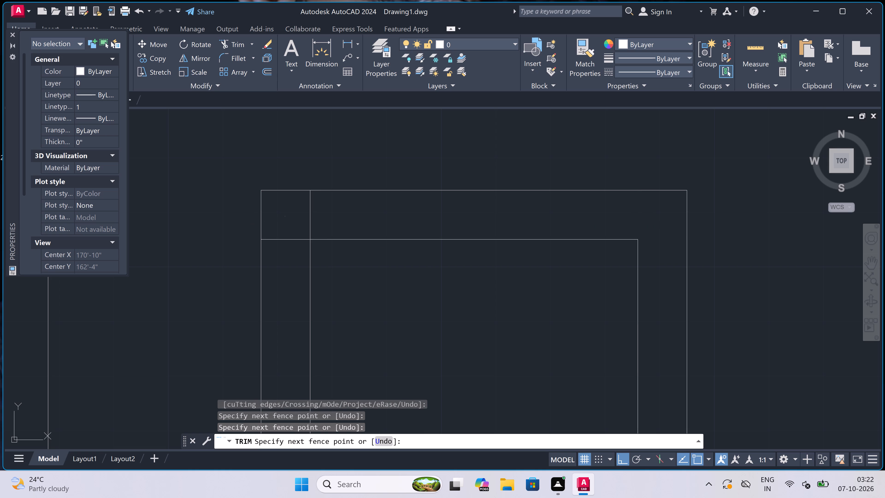
{"action": "left_click_drag", "start_coordinate": [281, 259], "coordinate": [283, 258]}
{"action": "left_click", "coordinate": [288, 223]}
{"action": "left_click", "coordinate": [332, 217]}
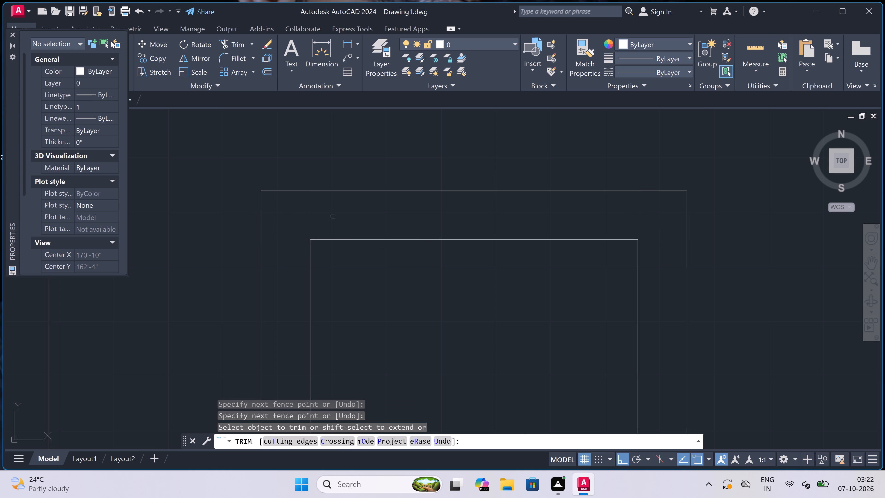
{"action": "scroll", "coordinate": [333, 216], "scroll_direction": "down", "scroll_amount": 6}
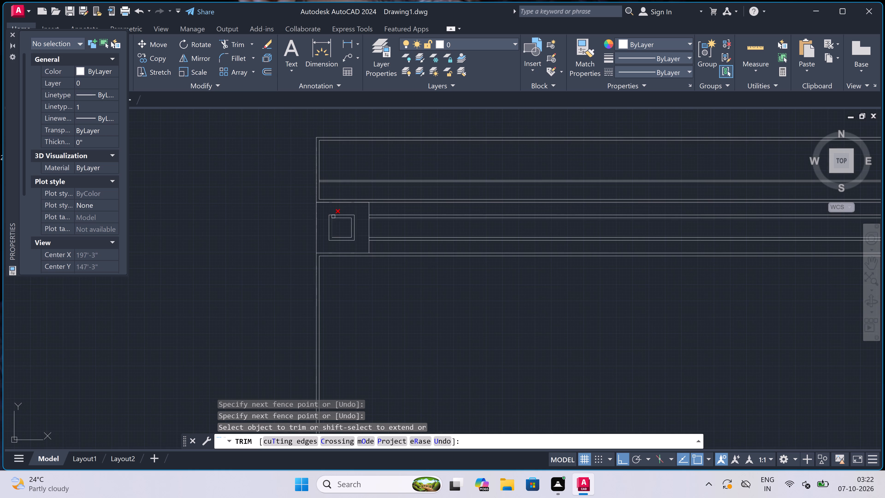
{"action": "scroll", "coordinate": [338, 222], "scroll_direction": "up", "scroll_amount": 2}
{"action": "key", "text": "Escape"}
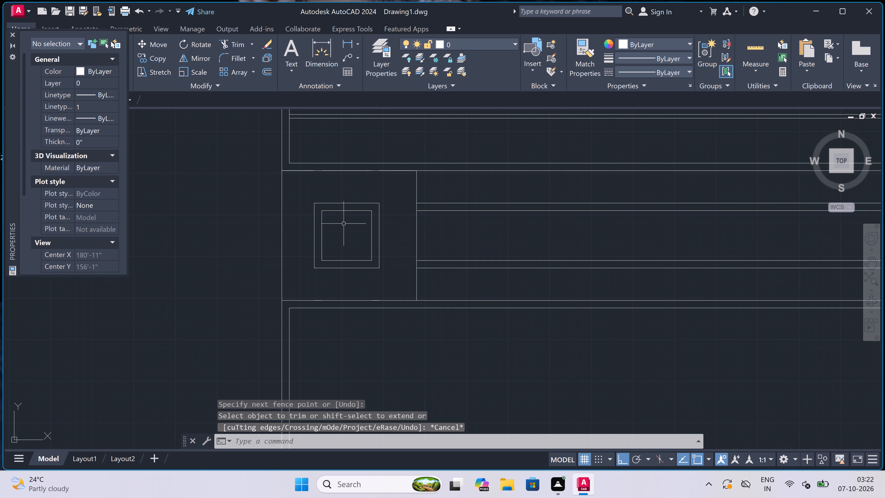
Draw two short horizontal jamb lines across the square room's right wall, one near its upper and one near its lower inner corner.
{"action": "scroll", "coordinate": [351, 228], "scroll_direction": "up", "scroll_amount": 3}
{"action": "type", "text": "l"}
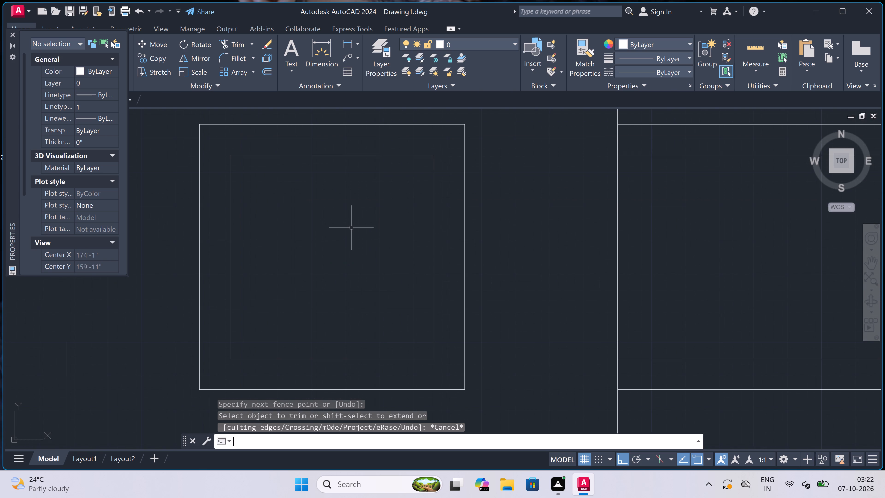
{"action": "key", "text": "space"}
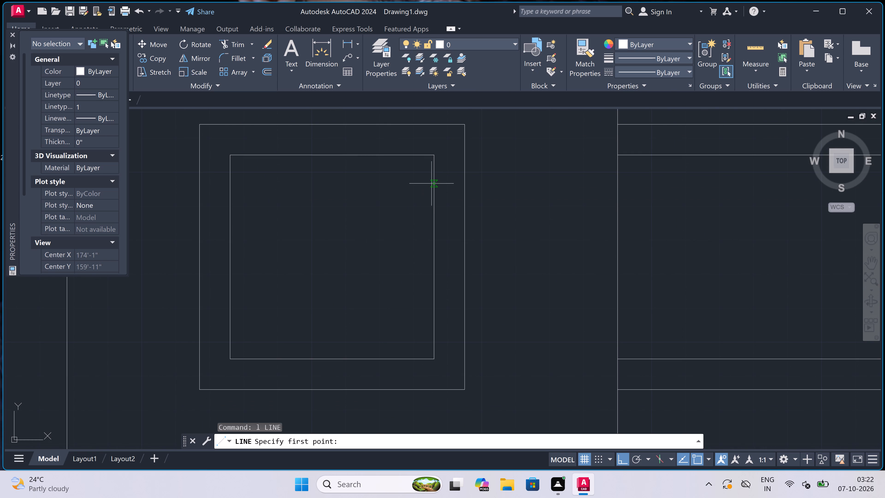
{"action": "double_click", "coordinate": [433, 193]}
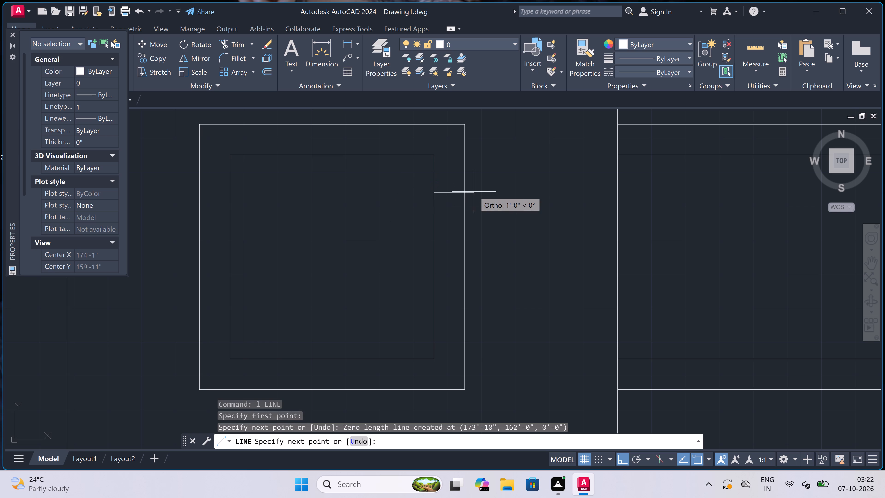
{"action": "left_click", "coordinate": [463, 190]}
{"action": "key", "text": "Escape"}
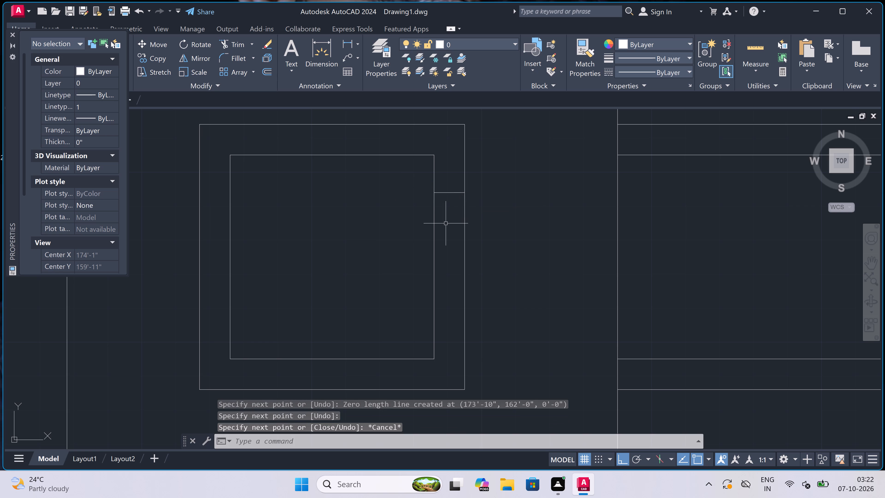
{"action": "key", "text": "space"}
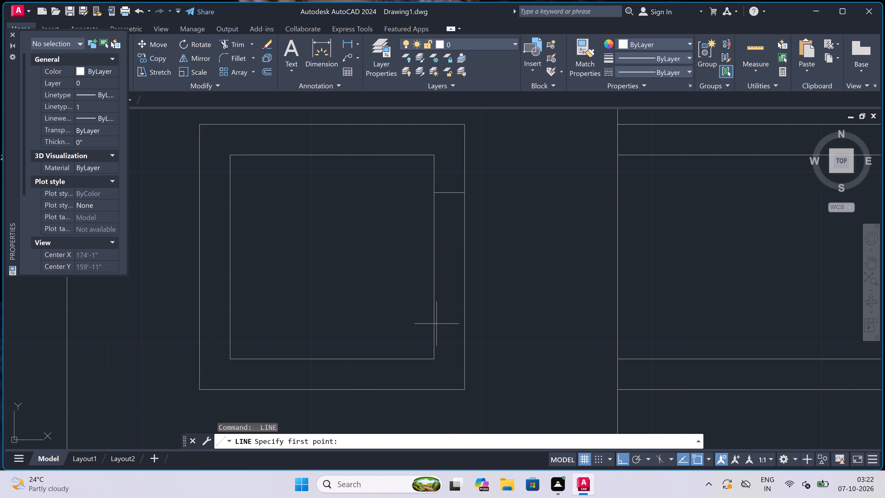
{"action": "left_click", "coordinate": [434, 325]}
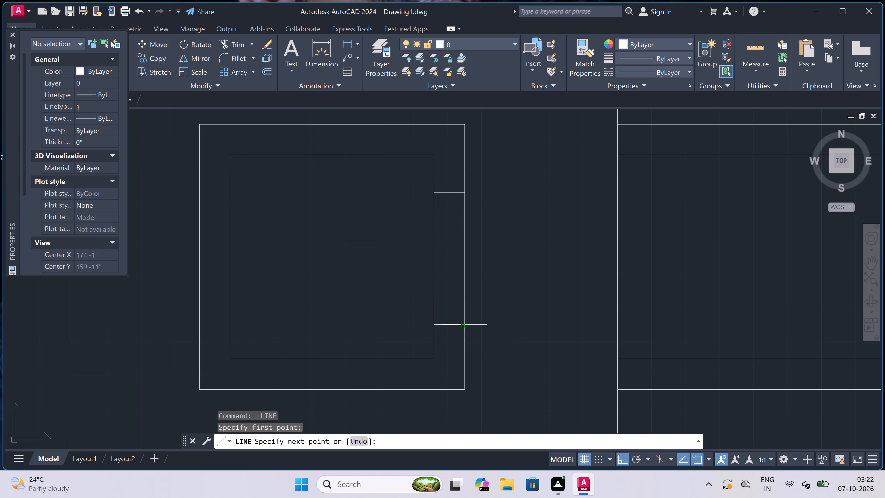
{"action": "left_click", "coordinate": [465, 328]}
{"action": "key", "text": "Escape"}
Trim both faces of the square room's right wall between the two jamb lines to form an opening.
{"action": "key", "text": "t"}
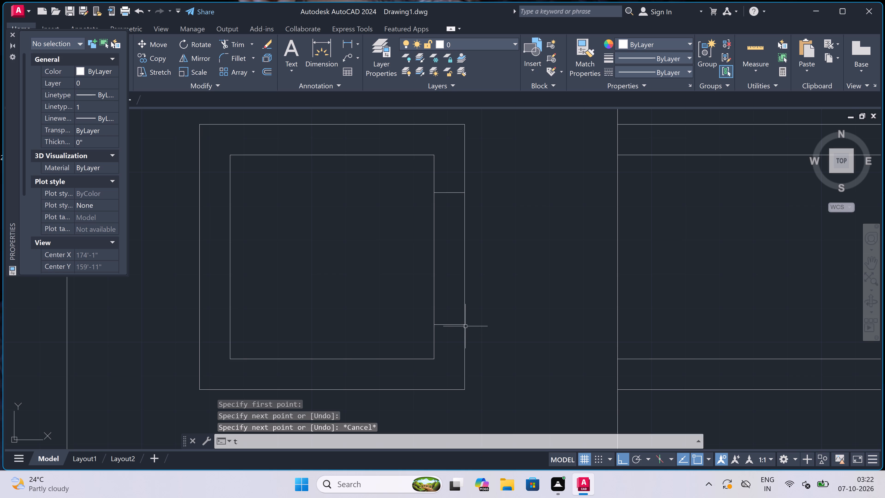
{"action": "key", "text": "r"}
{"action": "key", "text": "space"}
{"action": "triple_click", "coordinate": [497, 293]}
{"action": "left_click", "coordinate": [411, 280]}
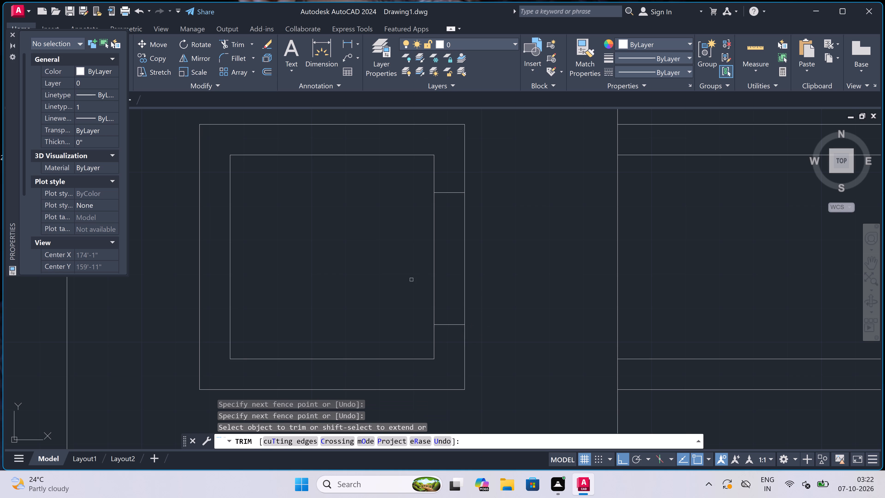
{"action": "left_click", "coordinate": [511, 258]}
{"action": "key", "text": "Escape"}
Erase the two leftover 9" line segments overlapping the horizontal wall line below the small square room.
{"action": "scroll", "coordinate": [470, 262], "scroll_direction": "down", "scroll_amount": 2}
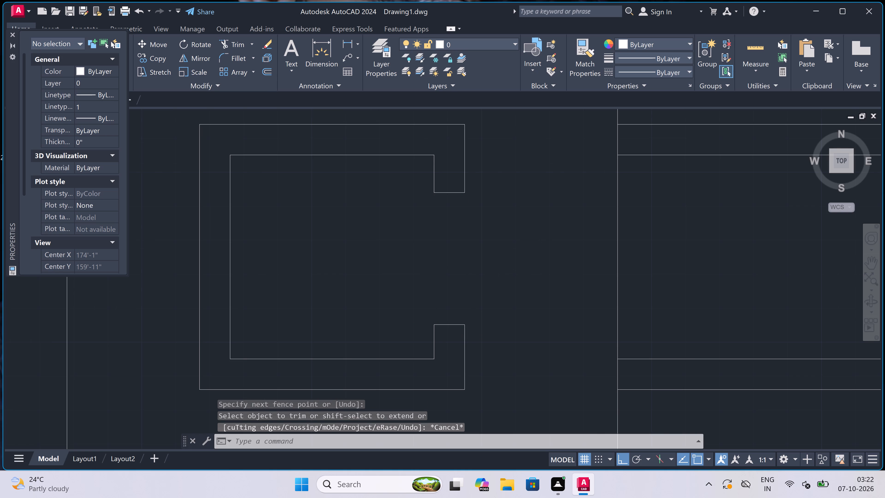
{"action": "scroll", "coordinate": [470, 262], "scroll_direction": "down", "scroll_amount": 2}
{"action": "scroll", "coordinate": [442, 171], "scroll_direction": "down", "scroll_amount": 2}
{"action": "scroll", "coordinate": [436, 160], "scroll_direction": "up", "scroll_amount": 2}
{"action": "scroll", "coordinate": [436, 160], "scroll_direction": "down", "scroll_amount": 2}
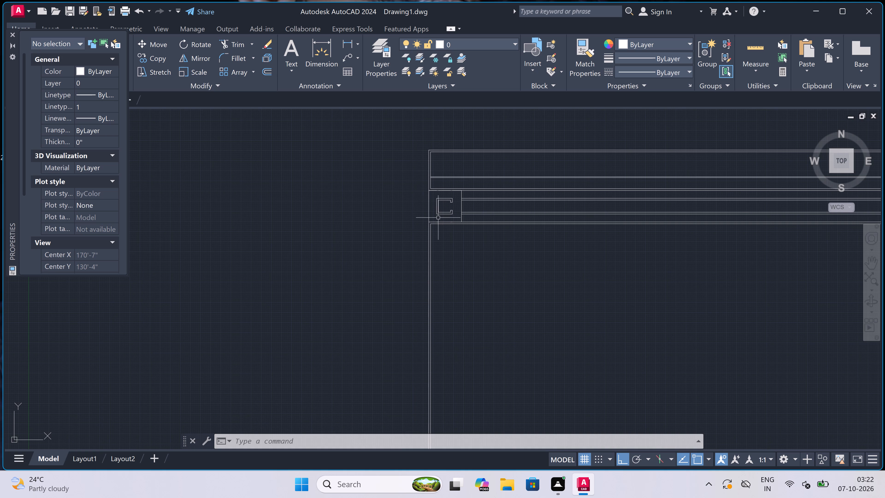
{"action": "scroll", "coordinate": [427, 233], "scroll_direction": "up", "scroll_amount": 1}
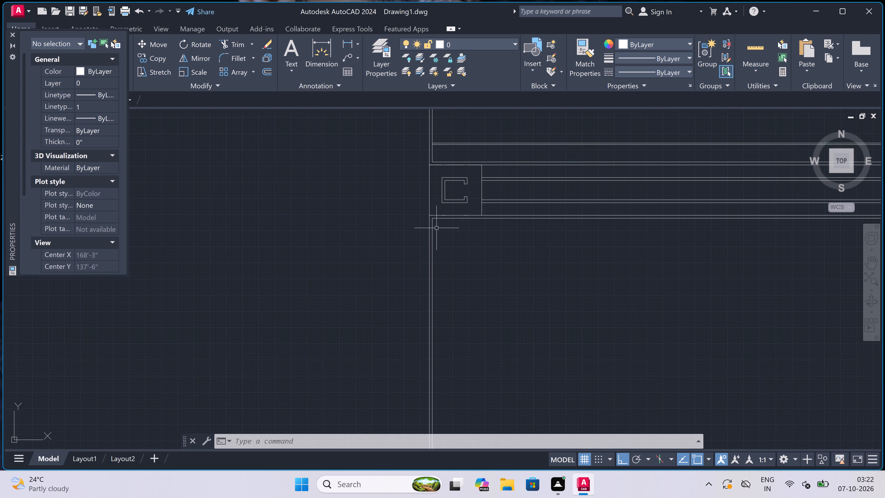
{"action": "scroll", "coordinate": [452, 220], "scroll_direction": "up", "scroll_amount": 4}
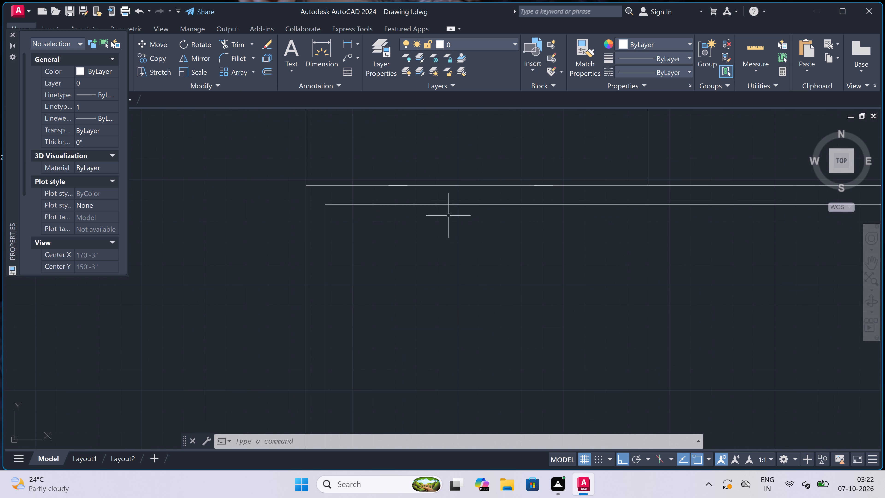
{"action": "scroll", "coordinate": [398, 172], "scroll_direction": "up", "scroll_amount": 2}
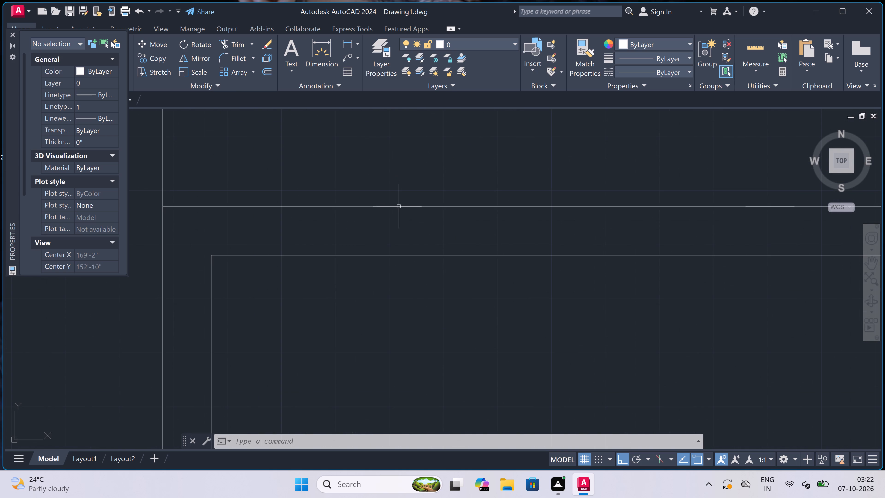
{"action": "left_click", "coordinate": [399, 206]}
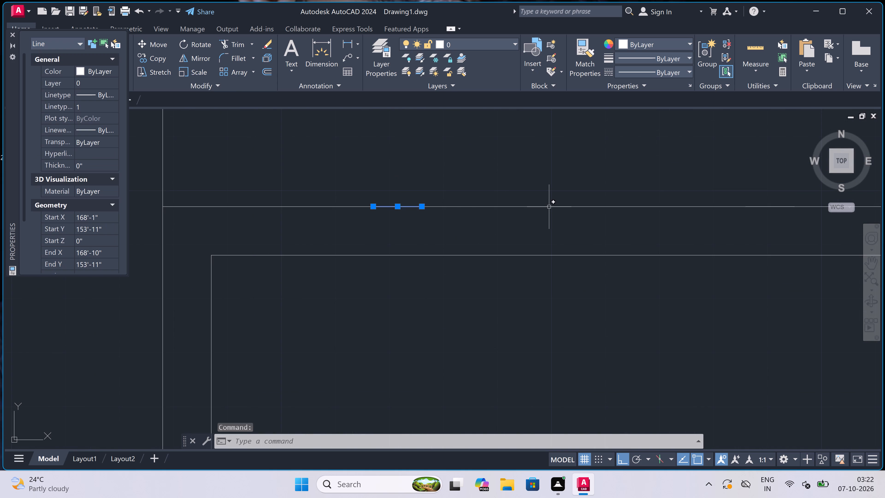
{"action": "scroll", "coordinate": [549, 207], "scroll_direction": "down", "scroll_amount": 1}
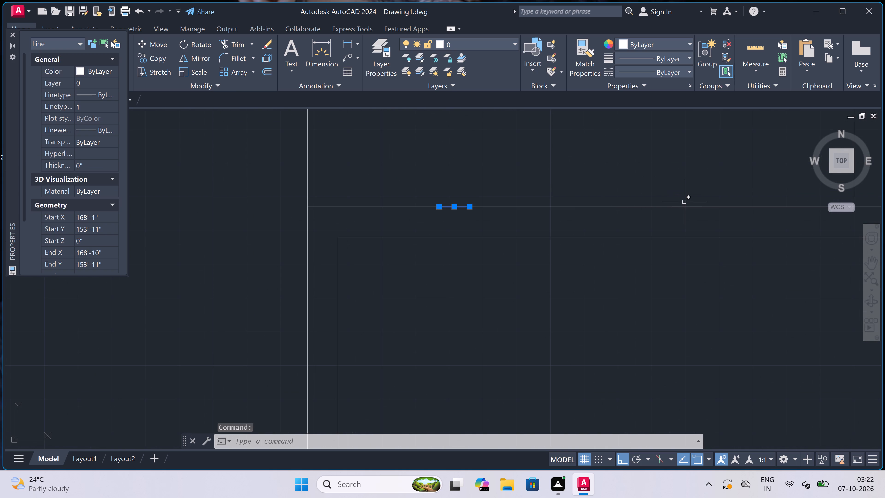
{"action": "left_click", "coordinate": [685, 207]}
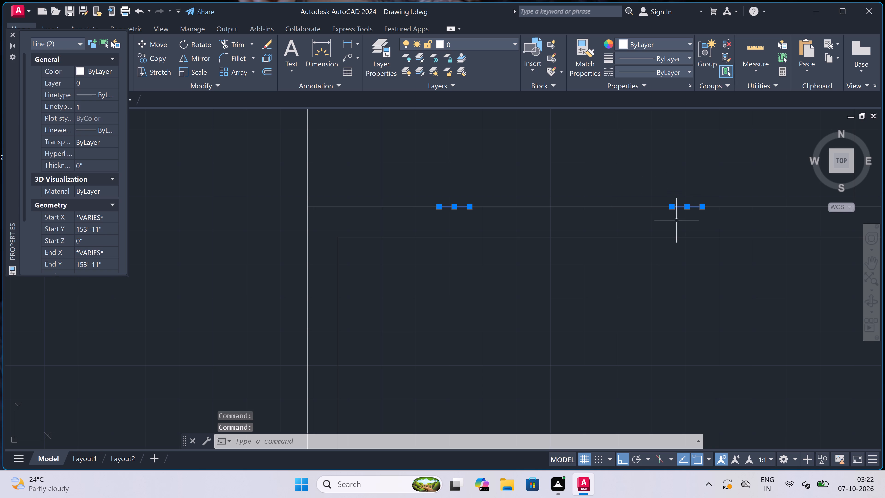
{"action": "key", "text": "Delete"}
Offset the upper inner wall line of the space below the small square room 4'6" downward.
{"action": "scroll", "coordinate": [435, 217], "scroll_direction": "down", "scroll_amount": 2}
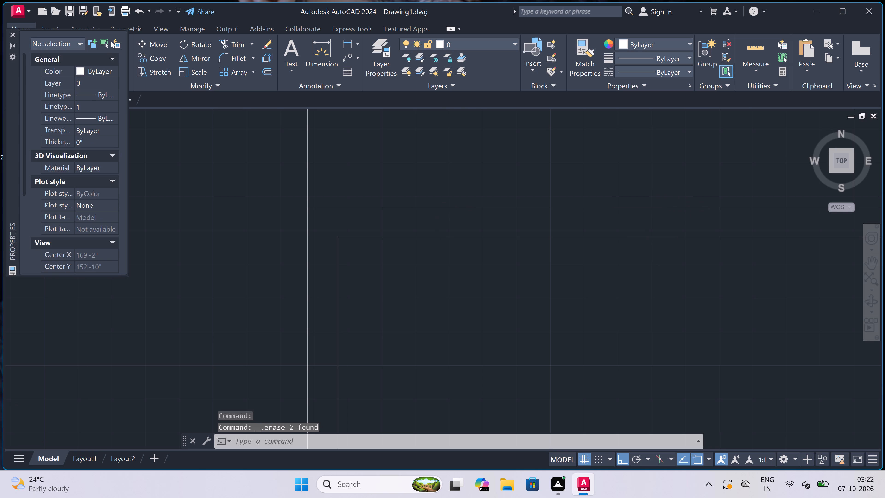
{"action": "key", "text": "o"}
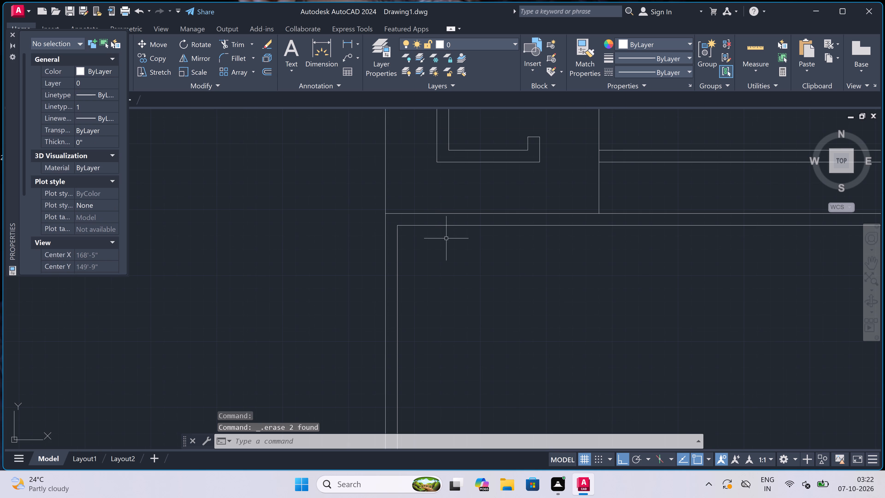
{"action": "key", "text": "space"}
{"action": "left_click_drag", "start_coordinate": [463, 226], "coordinate": [468, 237]}
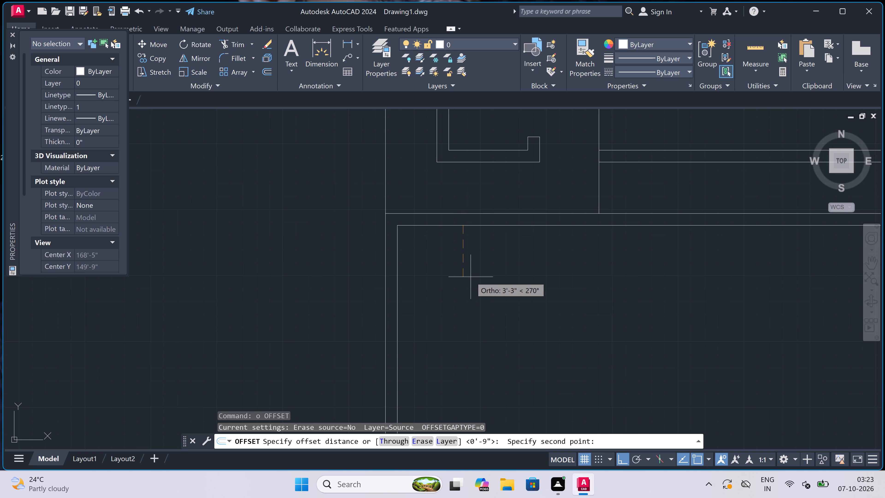
{"action": "type", "text": "4'6\""}
{"action": "key", "text": "space"}
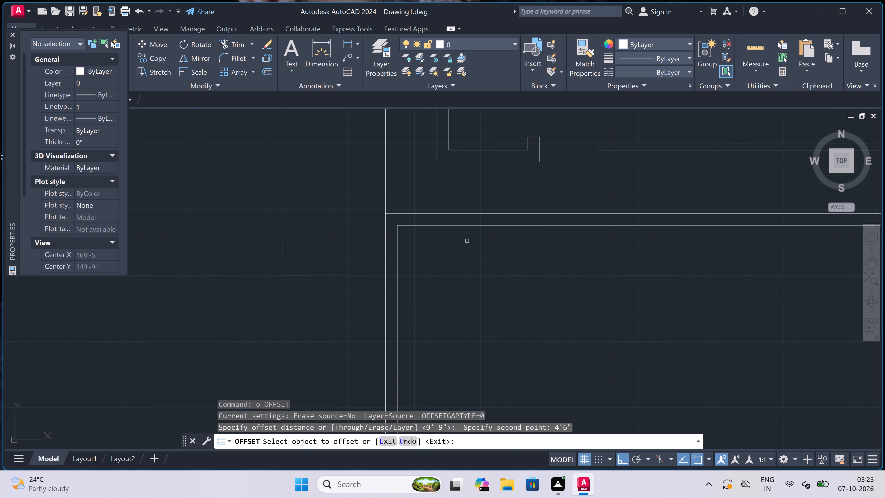
{"action": "left_click_drag", "start_coordinate": [465, 226], "coordinate": [465, 230]}
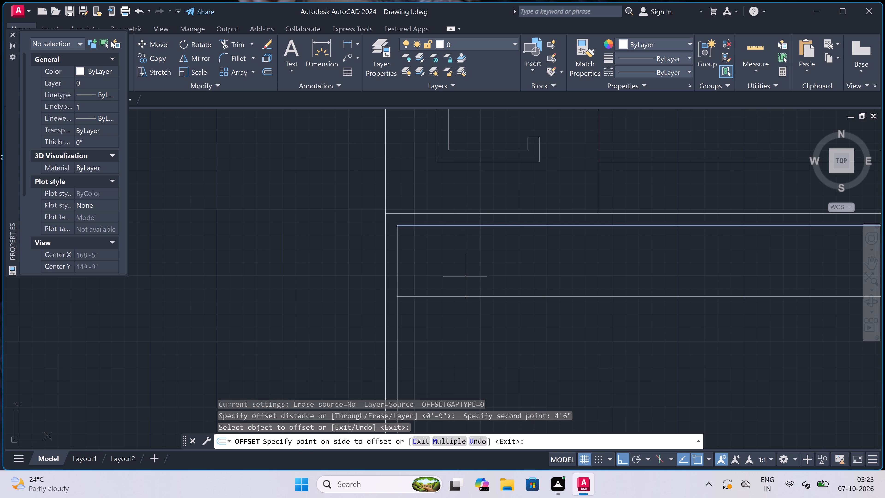
{"action": "left_click", "coordinate": [465, 280]}
{"action": "key", "text": "Escape"}
Offset the new horizontal line 4.5" downward to give the partition wall its thickness.
{"action": "key", "text": "space"}
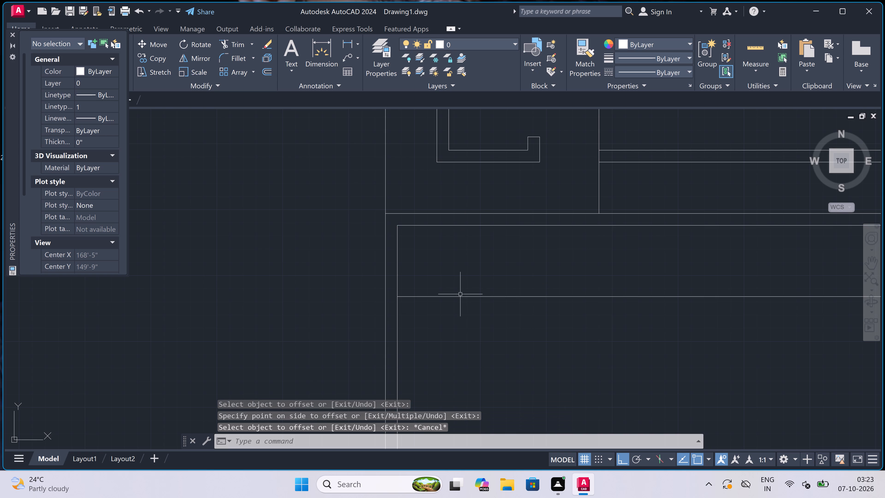
{"action": "left_click", "coordinate": [458, 298]}
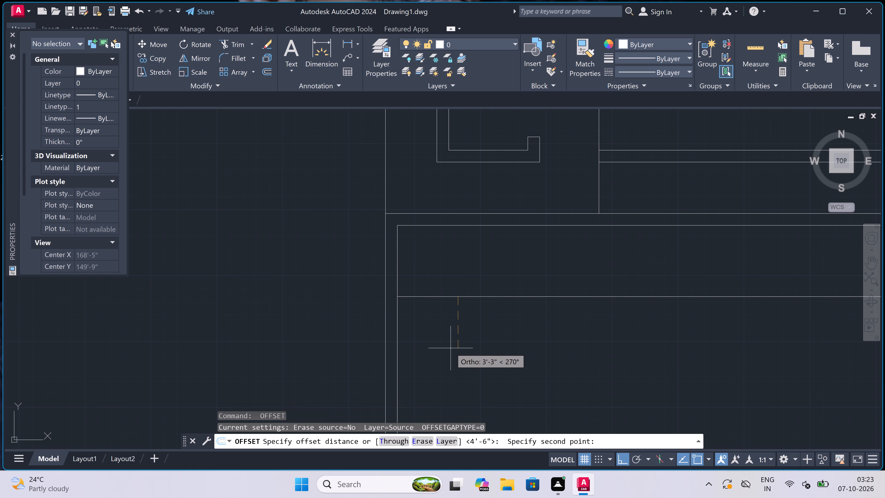
{"action": "type", "text": "4.5\""}
{"action": "key", "text": "space"}
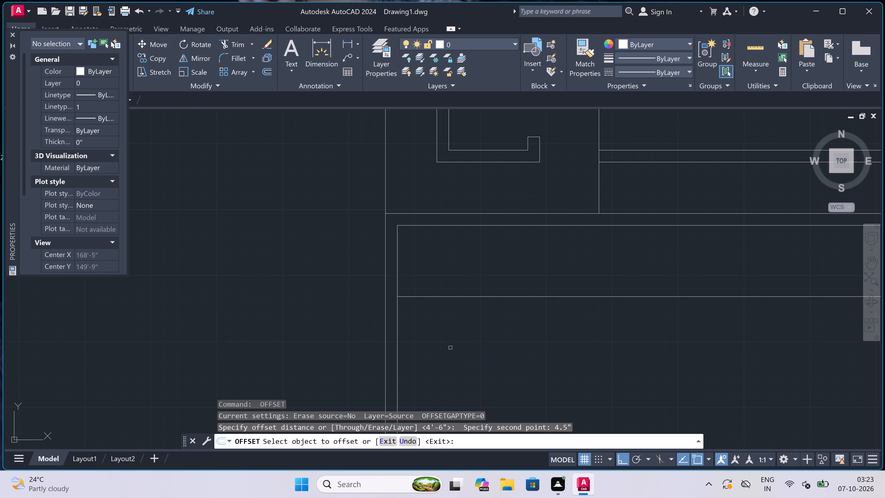
{"action": "left_click", "coordinate": [451, 297]}
{"action": "left_click", "coordinate": [444, 330]}
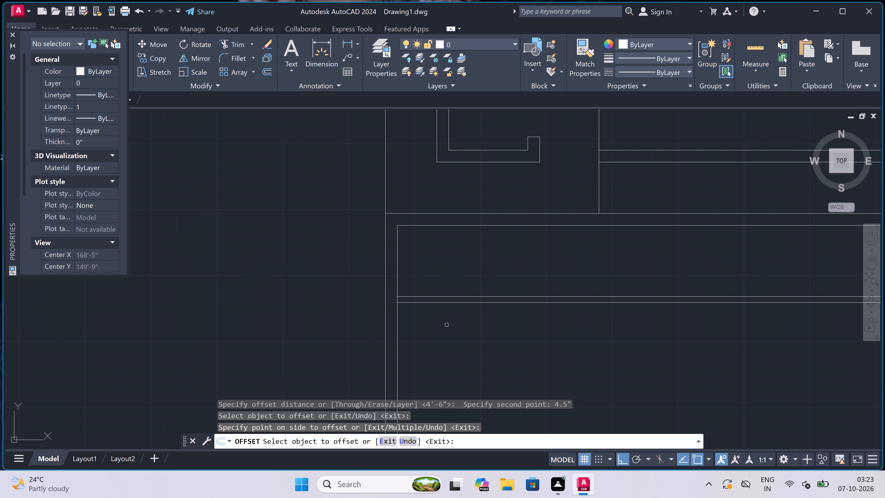
{"action": "key", "text": "Escape"}
Offset the partition wall's lower line 14'8" downward to set the depth of the room beneath it.
{"action": "key", "text": "space"}
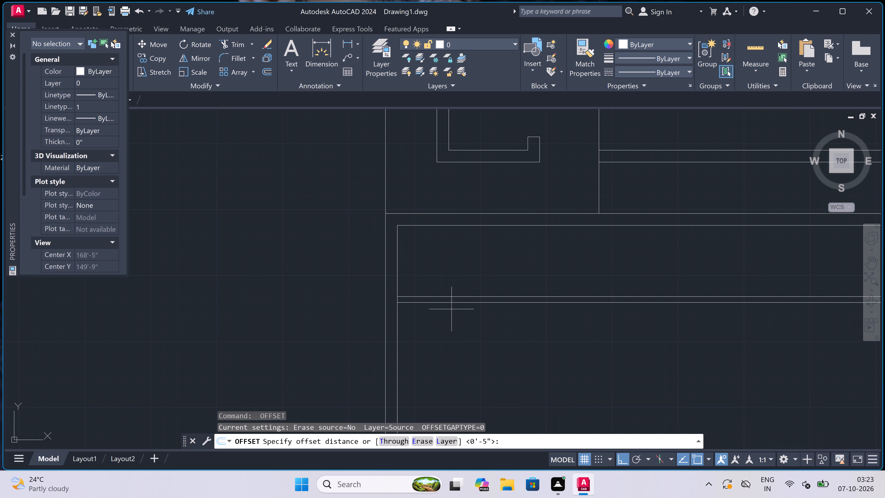
{"action": "left_click_drag", "start_coordinate": [453, 302], "coordinate": [452, 306]}
{"action": "scroll", "coordinate": [452, 307], "scroll_direction": "down", "scroll_amount": 4}
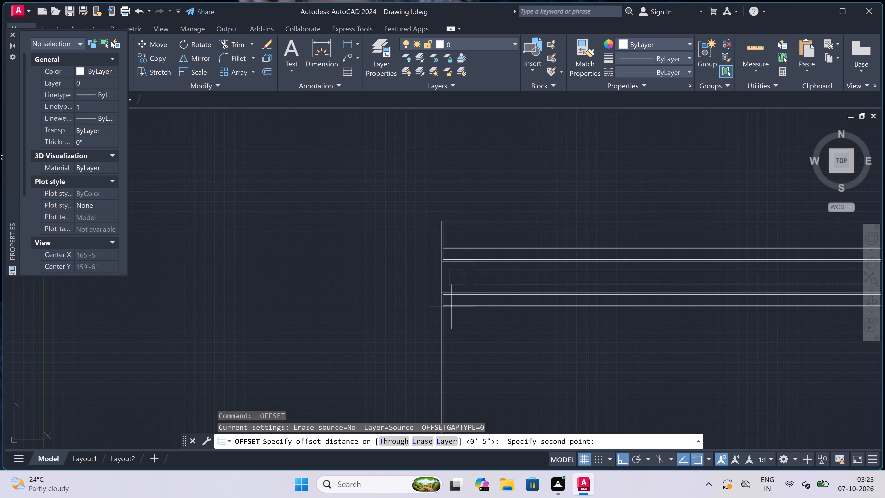
{"action": "scroll", "coordinate": [454, 334], "scroll_direction": "up", "scroll_amount": 5}
{"action": "scroll", "coordinate": [455, 328], "scroll_direction": "down", "scroll_amount": 2}
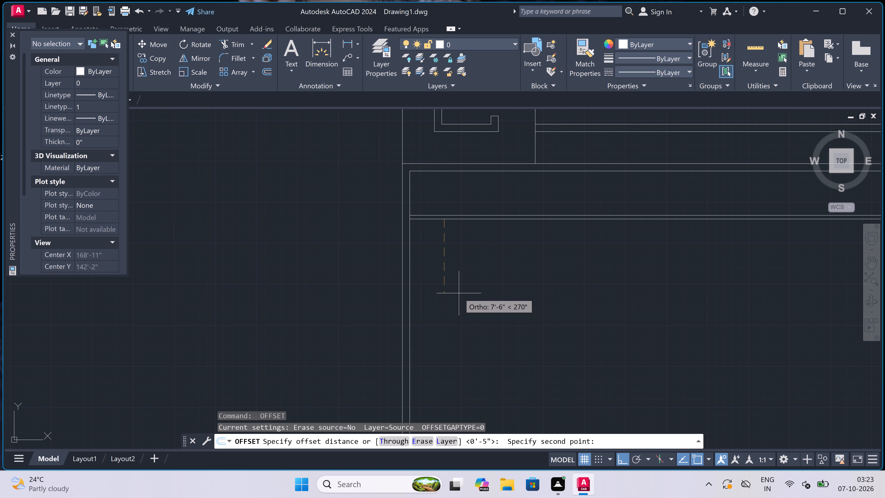
{"action": "key", "text": "1"}
{"action": "type", "text": "4'8\""}
{"action": "key", "text": "space"}
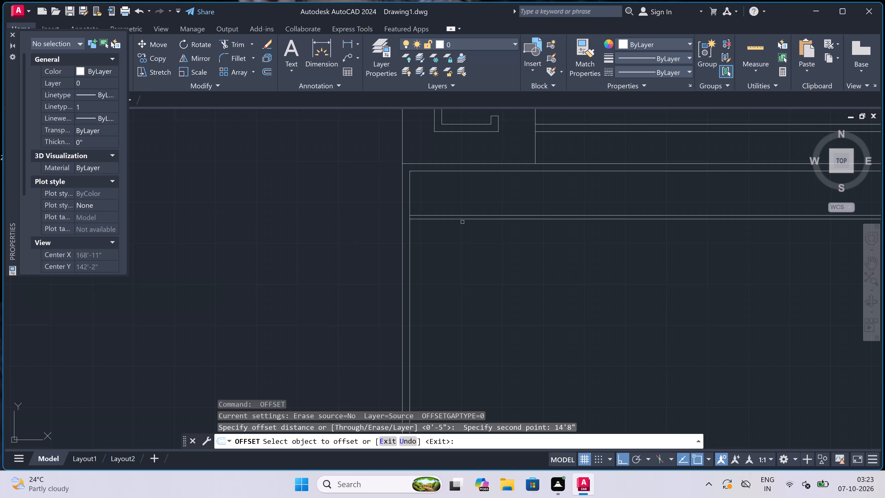
{"action": "left_click_drag", "start_coordinate": [462, 219], "coordinate": [462, 223]}
{"action": "left_click", "coordinate": [462, 288]}
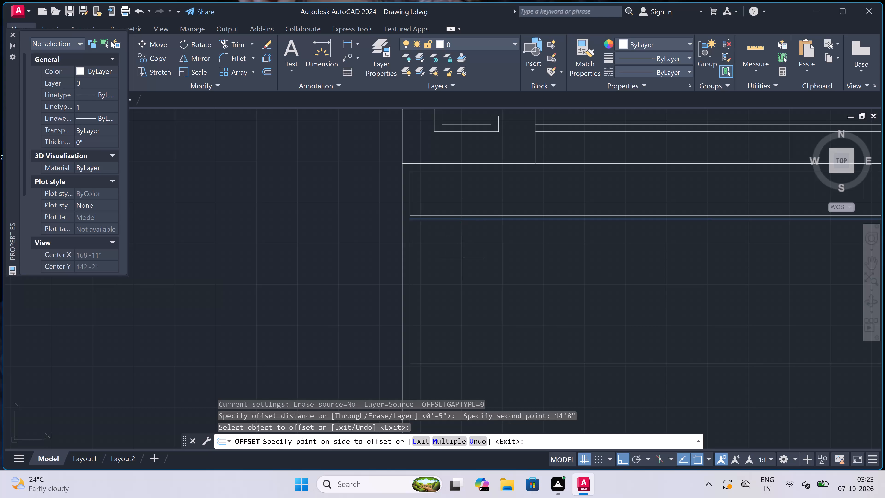
{"action": "key", "text": "Escape"}
Offset the room's bottom line 9" downward to form the outer face of the bottom wall.
{"action": "scroll", "coordinate": [462, 288], "scroll_direction": "down", "scroll_amount": 2}
{"action": "scroll", "coordinate": [455, 319], "scroll_direction": "up", "scroll_amount": 3}
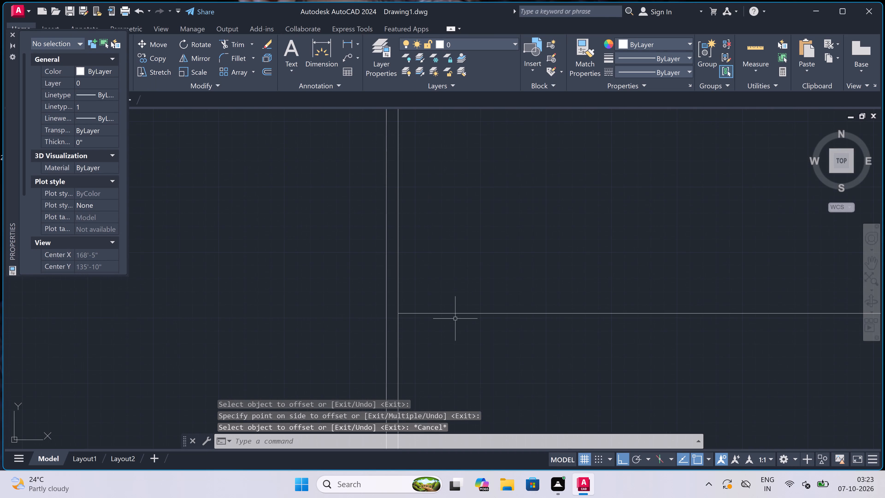
{"action": "key", "text": "space"}
{"action": "left_click_drag", "start_coordinate": [456, 317], "coordinate": [458, 320]}
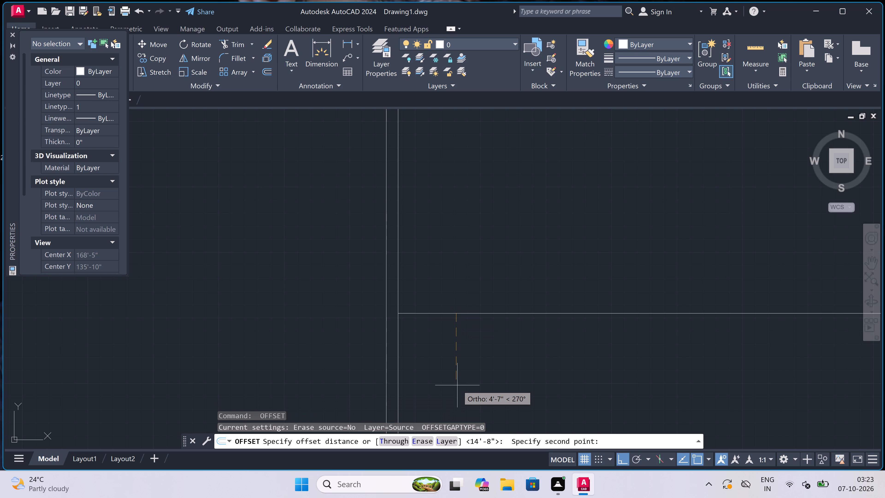
{"action": "scroll", "coordinate": [457, 385], "scroll_direction": "down", "scroll_amount": 3}
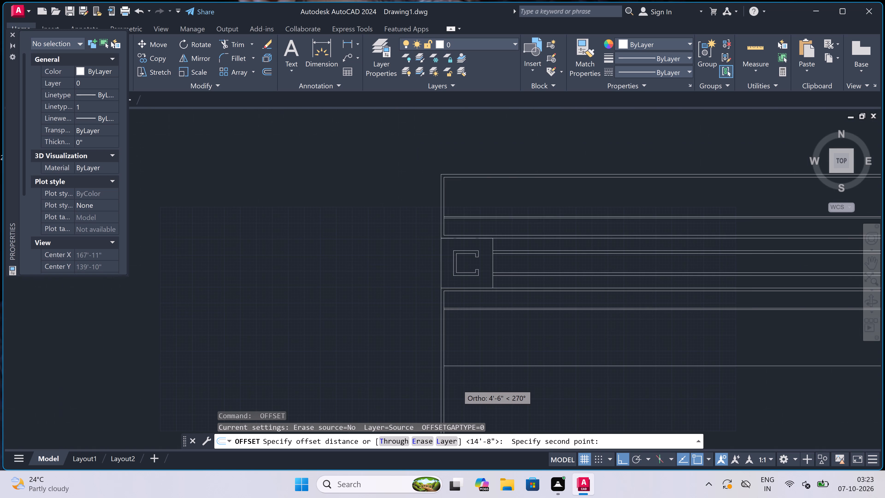
{"action": "scroll", "coordinate": [461, 381], "scroll_direction": "up", "scroll_amount": 1}
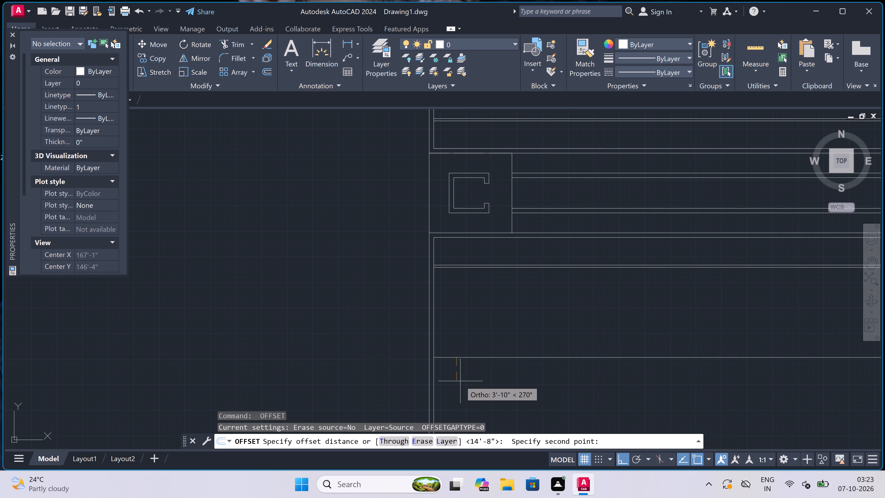
{"action": "scroll", "coordinate": [460, 381], "scroll_direction": "up", "scroll_amount": 2}
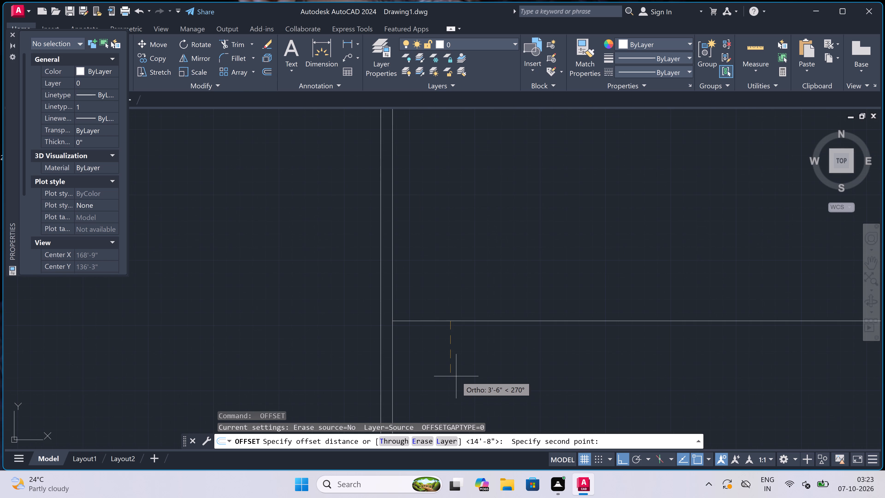
{"action": "type", "text": "9\""}
{"action": "key", "text": "space"}
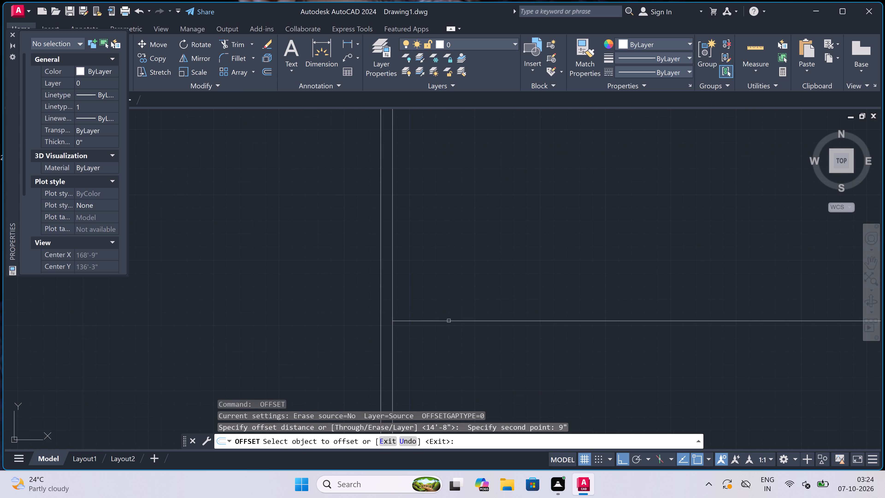
{"action": "left_click", "coordinate": [449, 321]}
{"action": "left_click", "coordinate": [444, 356]}
{"action": "key", "text": "Escape"}
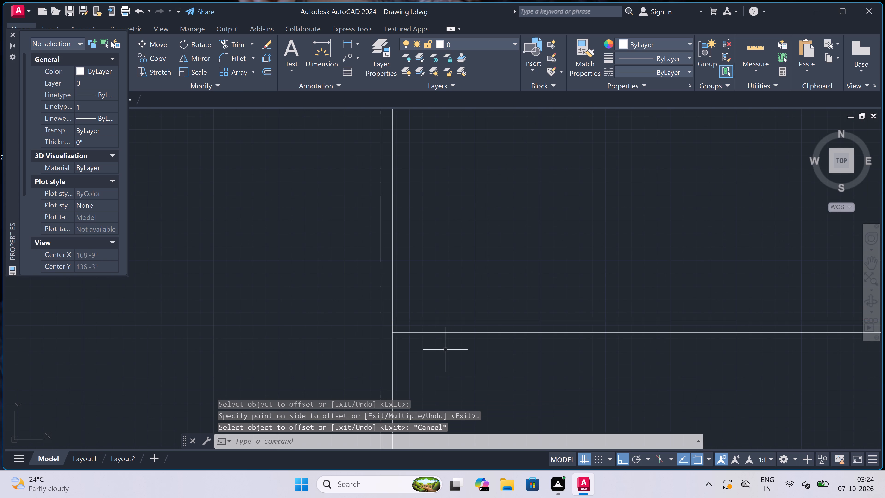
Extend the bottom wall's outer line to the outer line of the left wall.
{"action": "key", "text": "e"}
{"action": "key", "text": "x"}
{"action": "key", "text": "space"}
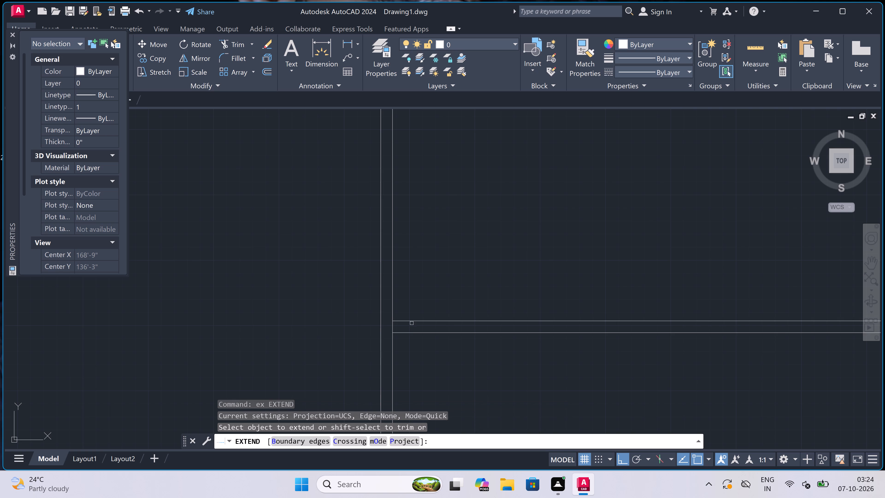
{"action": "left_click", "coordinate": [411, 334]}
{"action": "scroll", "coordinate": [422, 316], "scroll_direction": "down", "scroll_amount": 3}
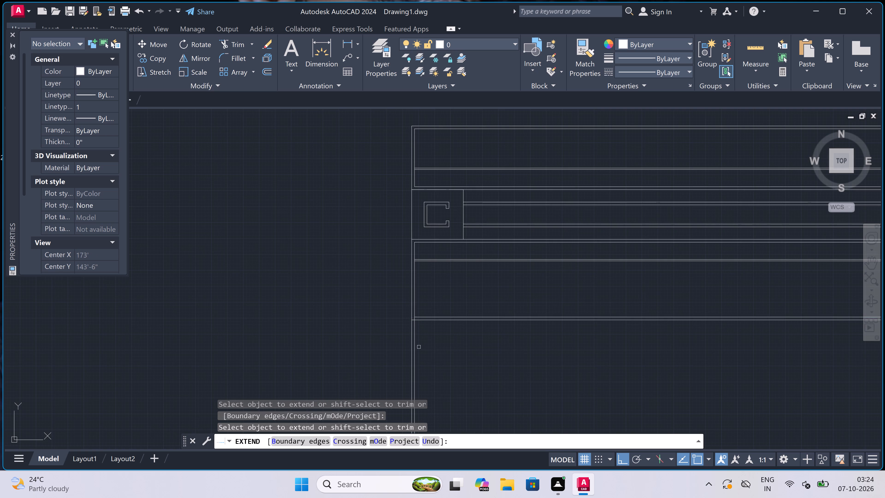
{"action": "scroll", "coordinate": [419, 347], "scroll_direction": "up", "scroll_amount": 2}
{"action": "key", "text": "Escape"}
Trim both left wall lines running below the bottom wall and the inner line's stub at the lower-left corner.
{"action": "type", "text": "tr"}
{"action": "key", "text": "space"}
{"action": "left_click", "coordinate": [433, 332]}
{"action": "left_click", "coordinate": [316, 344]}
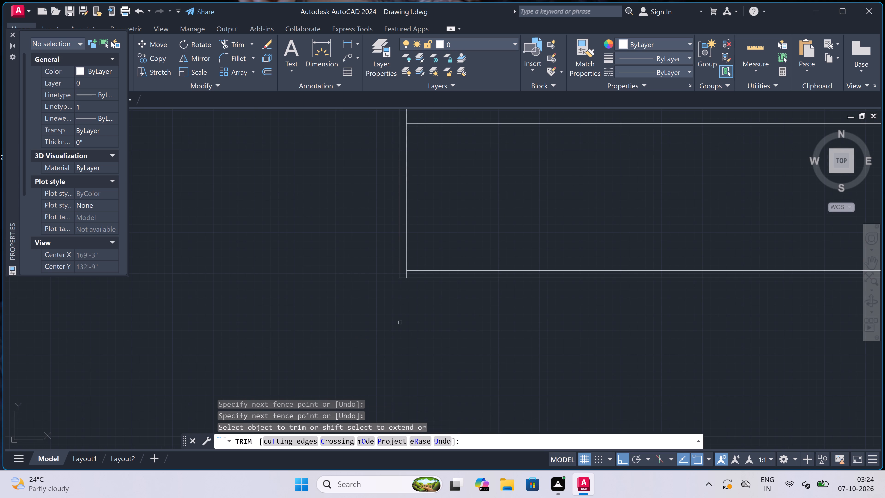
{"action": "scroll", "coordinate": [407, 275], "scroll_direction": "up", "scroll_amount": 3}
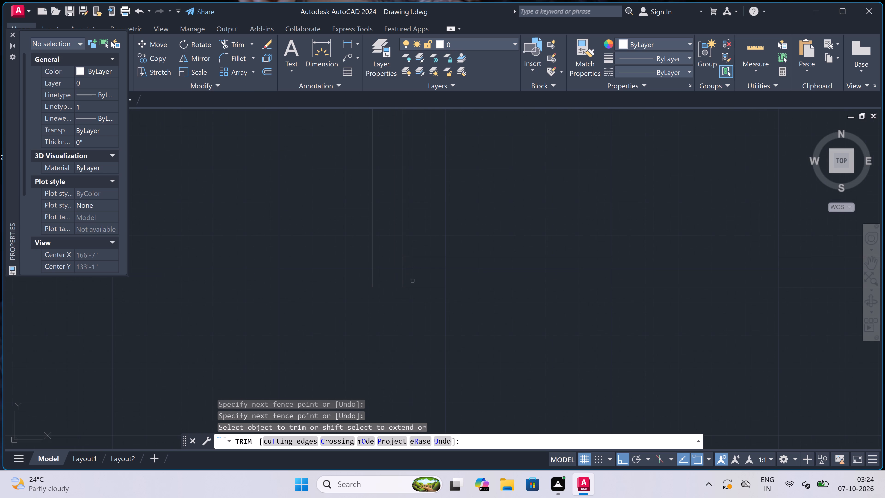
{"action": "scroll", "coordinate": [406, 279], "scroll_direction": "up", "scroll_amount": 2}
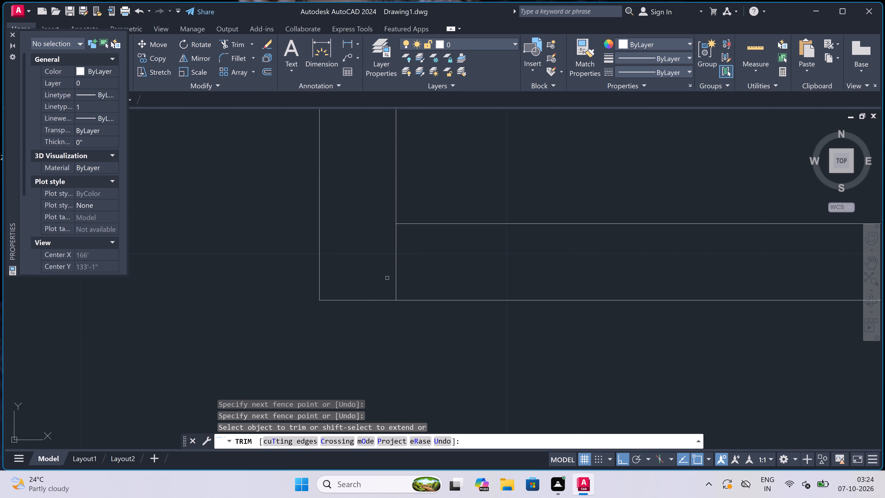
{"action": "left_click", "coordinate": [368, 279]}
{"action": "left_click", "coordinate": [431, 271]}
Trim the left wall's inner line between the two faces of the 4.5" partition in the lower space.
{"action": "scroll", "coordinate": [431, 271], "scroll_direction": "down", "scroll_amount": 7}
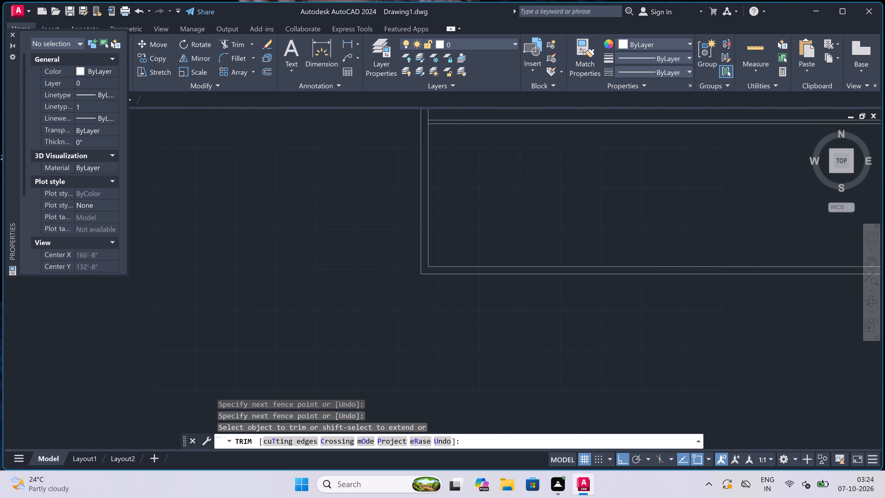
{"action": "scroll", "coordinate": [434, 212], "scroll_direction": "up", "scroll_amount": 4}
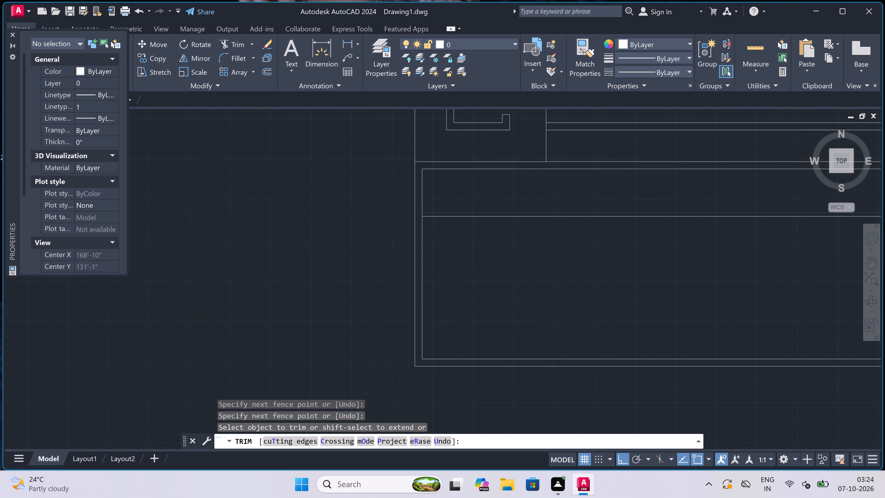
{"action": "scroll", "coordinate": [392, 216], "scroll_direction": "up", "scroll_amount": 3}
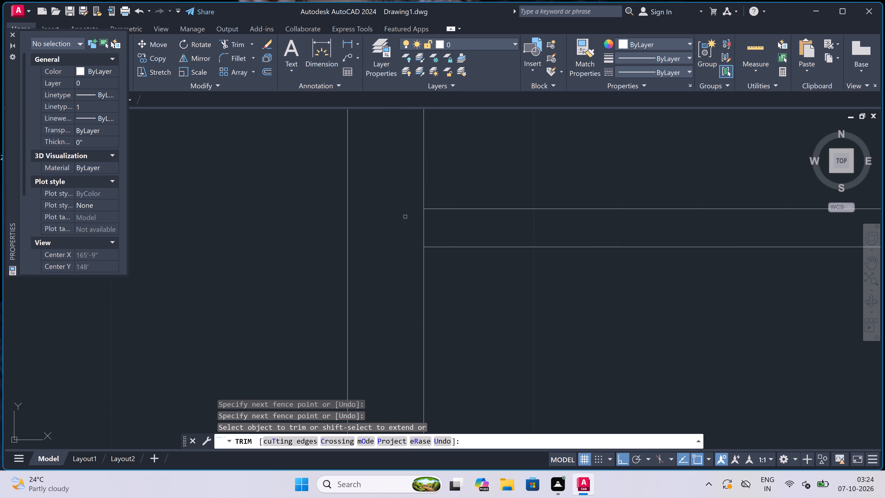
{"action": "scroll", "coordinate": [415, 216], "scroll_direction": "up", "scroll_amount": 1}
{"action": "left_click", "coordinate": [428, 228]}
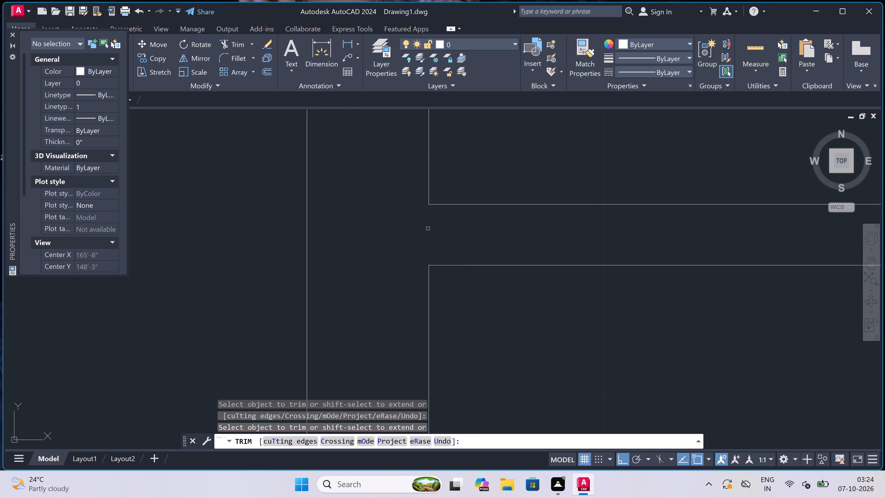
Trim the left wall's inner line between the two faces of the partition in the upper space.
{"action": "scroll", "coordinate": [429, 228], "scroll_direction": "down", "scroll_amount": 10}
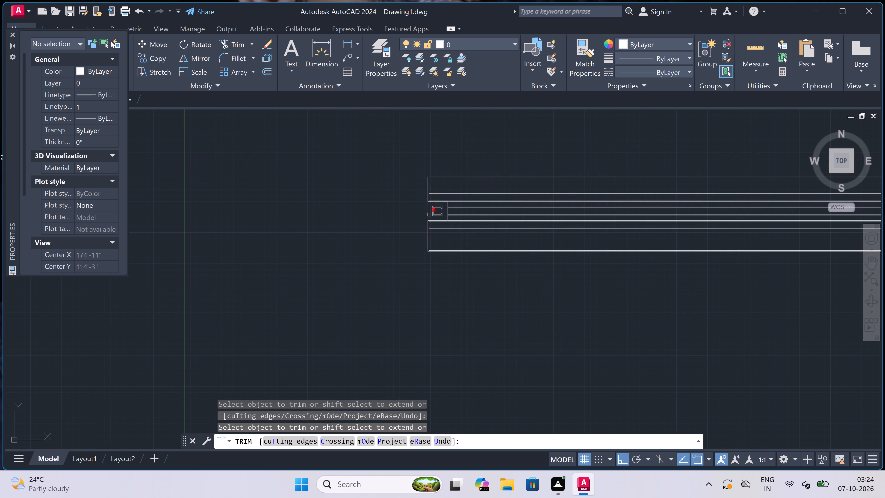
{"action": "scroll", "coordinate": [427, 194], "scroll_direction": "up", "scroll_amount": 4}
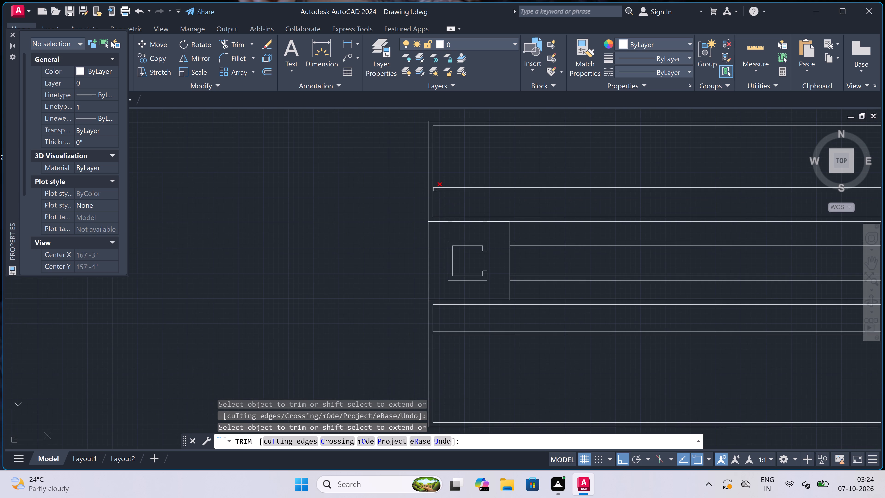
{"action": "scroll", "coordinate": [434, 187], "scroll_direction": "up", "scroll_amount": 7}
{"action": "left_click", "coordinate": [422, 195]}
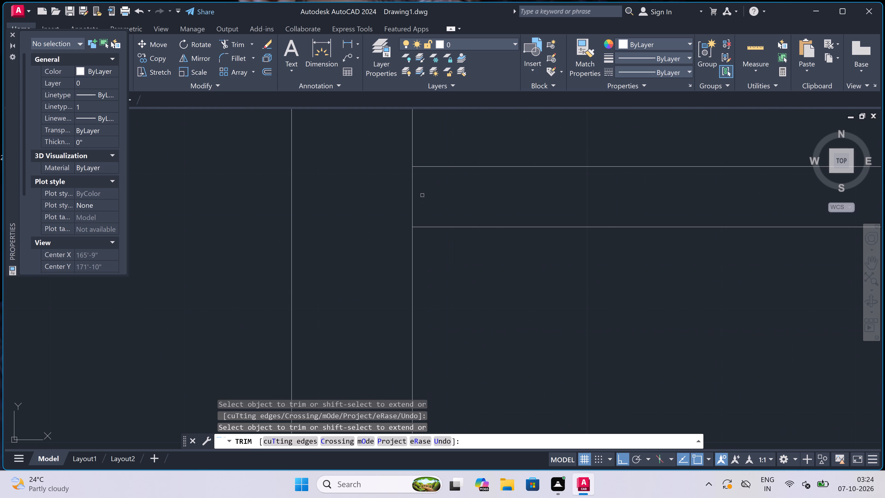
{"action": "left_click", "coordinate": [394, 204]}
{"action": "scroll", "coordinate": [394, 204], "scroll_direction": "down", "scroll_amount": 7}
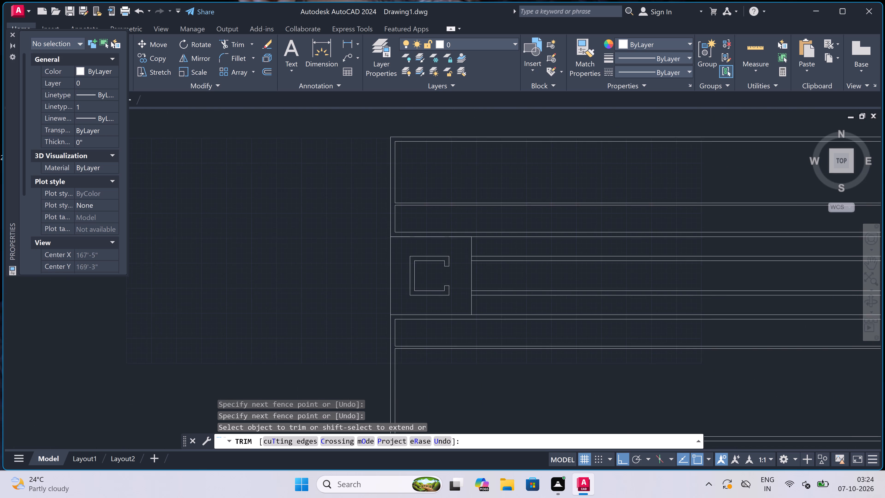
{"action": "scroll", "coordinate": [394, 204], "scroll_direction": "down", "scroll_amount": 3}
{"action": "scroll", "coordinate": [399, 216], "scroll_direction": "up", "scroll_amount": 3}
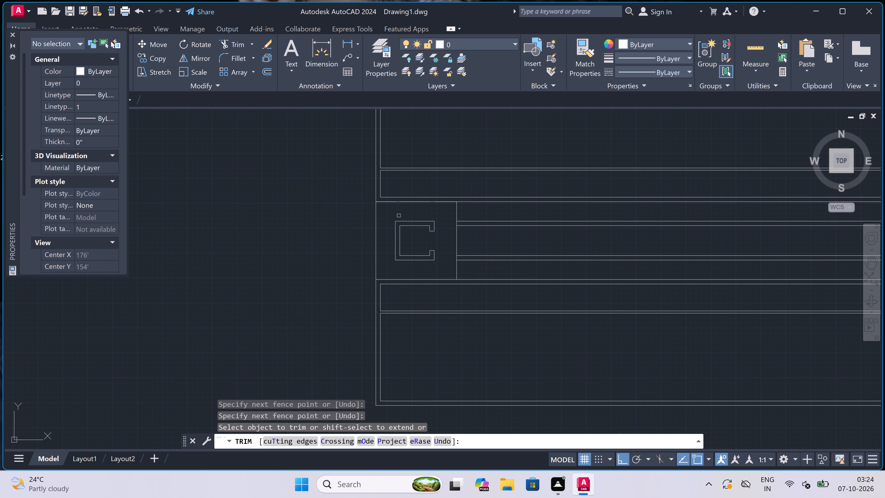
{"action": "key", "text": "Escape"}
Offset the upper face line of the upper partition 14'8" upward, above the existing top wall.
{"action": "scroll", "coordinate": [404, 222], "scroll_direction": "down", "scroll_amount": 2}
{"action": "scroll", "coordinate": [410, 257], "scroll_direction": "up", "scroll_amount": 2}
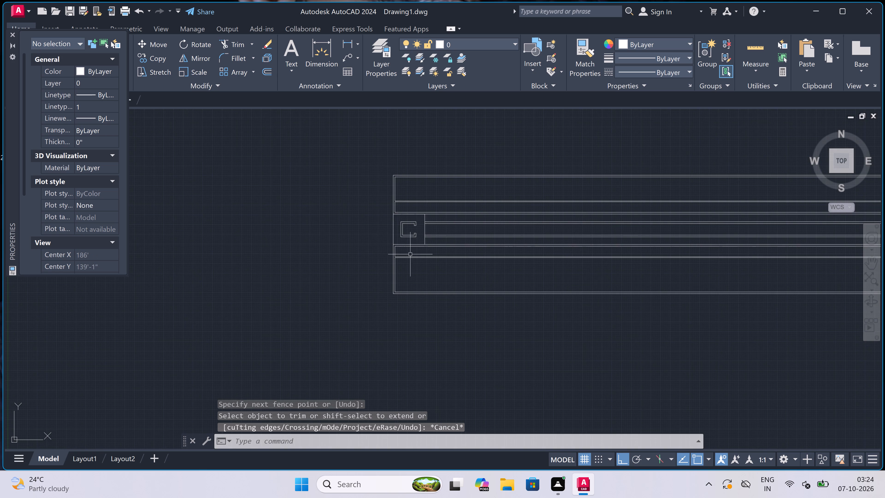
{"action": "scroll", "coordinate": [410, 258], "scroll_direction": "down", "scroll_amount": 3}
{"action": "scroll", "coordinate": [411, 257], "scroll_direction": "up", "scroll_amount": 2}
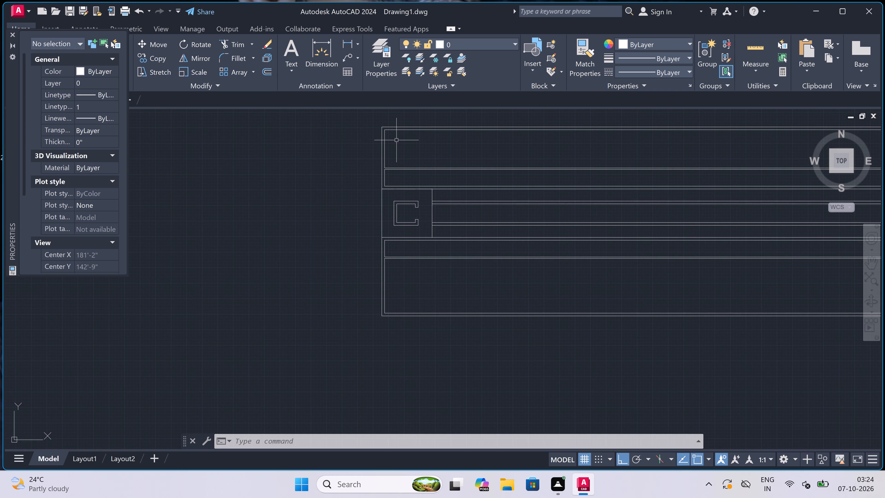
{"action": "scroll", "coordinate": [391, 128], "scroll_direction": "up", "scroll_amount": 3}
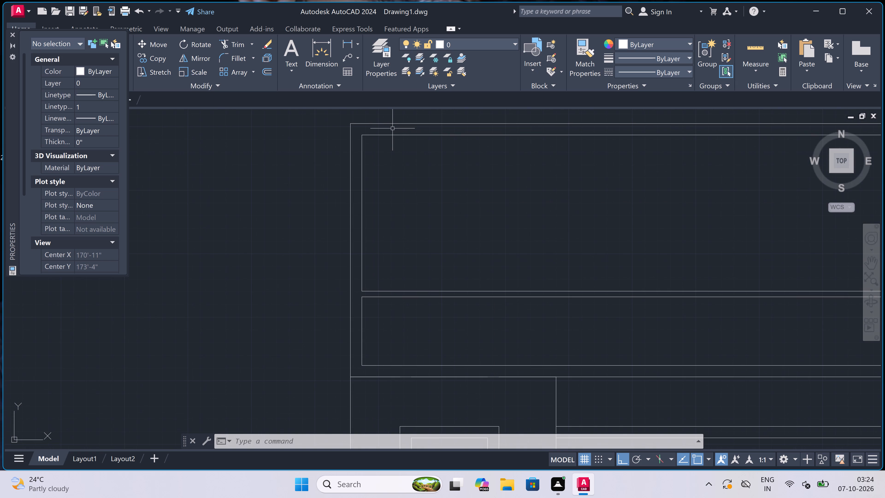
{"action": "type", "text": "o"}
{"action": "key", "text": "space"}
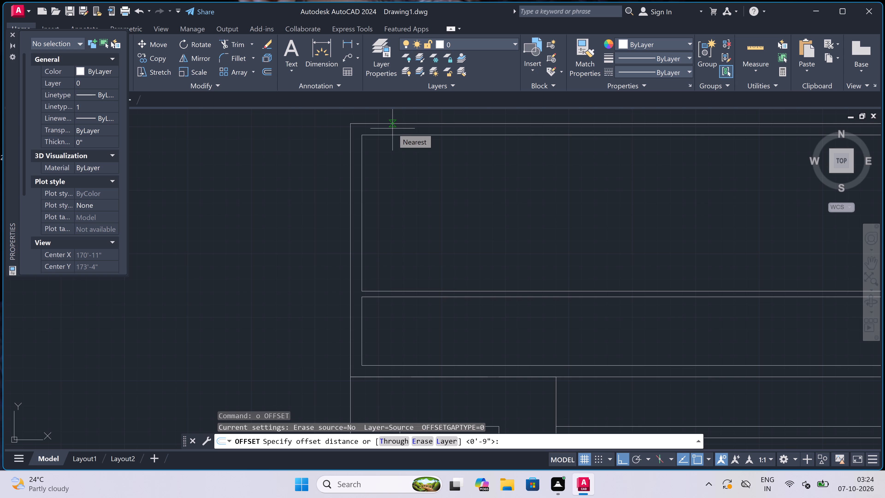
{"action": "scroll", "coordinate": [393, 128], "scroll_direction": "down", "scroll_amount": 3}
{"action": "scroll", "coordinate": [393, 128], "scroll_direction": "up", "scroll_amount": 1}
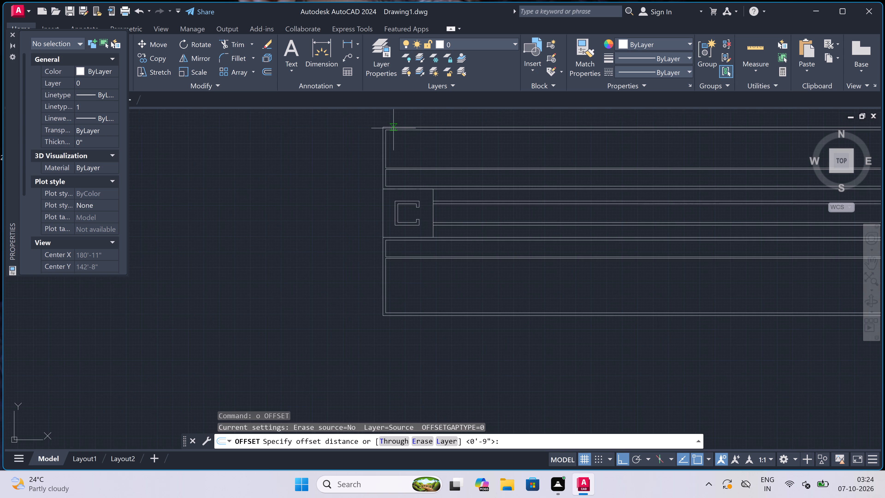
{"action": "scroll", "coordinate": [381, 179], "scroll_direction": "up", "scroll_amount": 3}
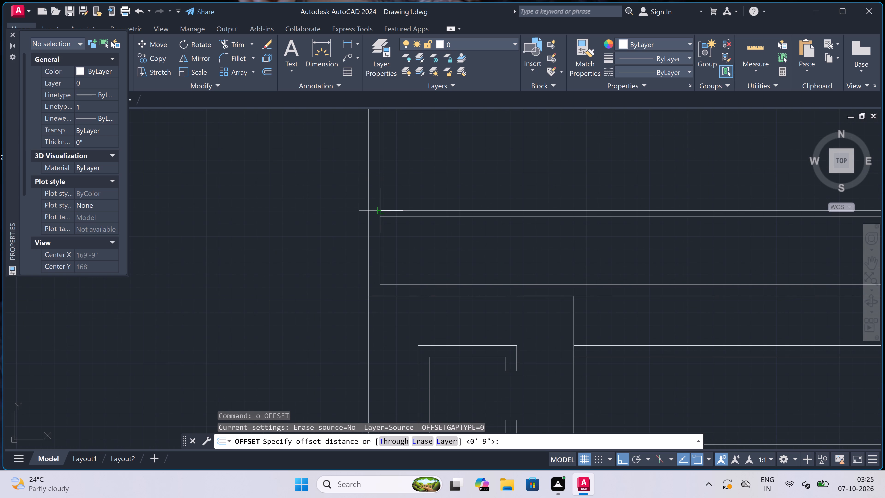
{"action": "scroll", "coordinate": [379, 208], "scroll_direction": "up", "scroll_amount": 2}
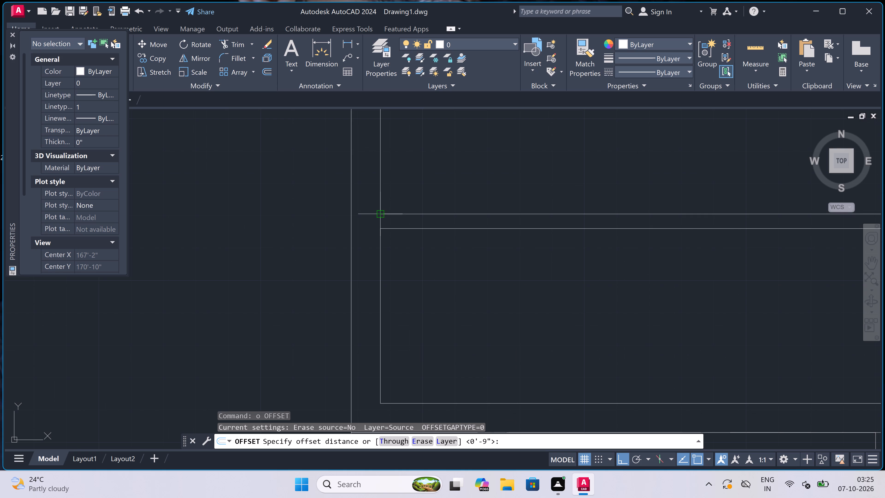
{"action": "left_click", "coordinate": [381, 217]}
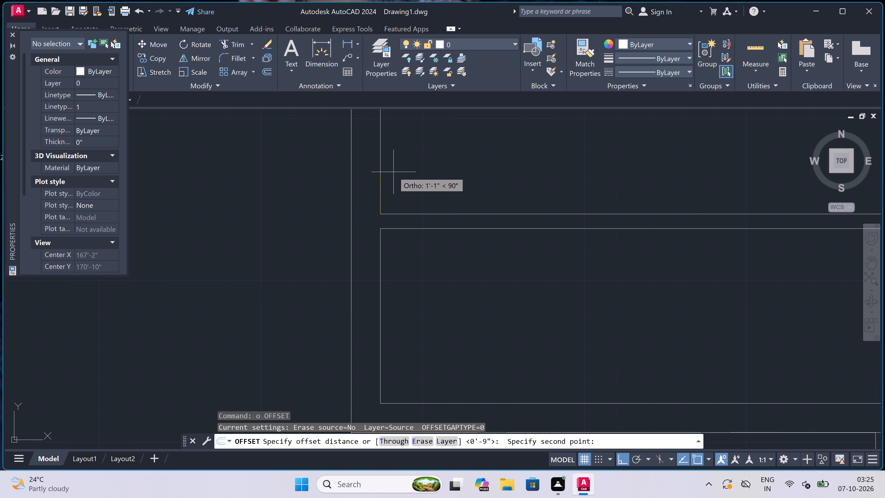
{"action": "key", "text": "1"}
{"action": "type", "text": "4'8\""}
{"action": "key", "text": "space"}
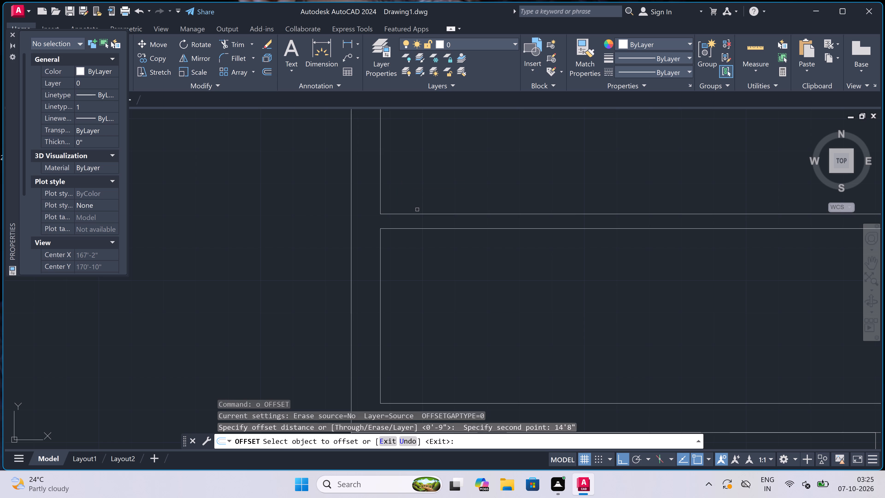
{"action": "left_click_drag", "start_coordinate": [414, 214], "coordinate": [414, 211]}
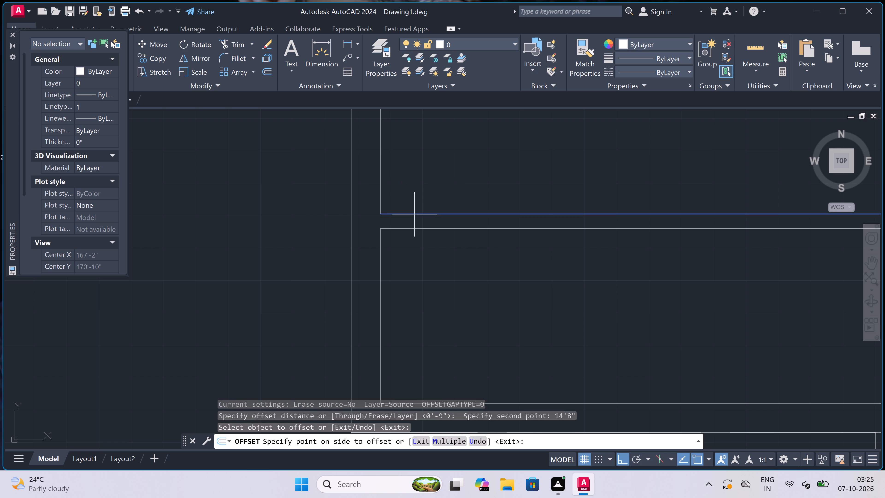
{"action": "left_click_drag", "start_coordinate": [423, 185], "coordinate": [425, 187]}
{"action": "scroll", "coordinate": [425, 187], "scroll_direction": "down", "scroll_amount": 5}
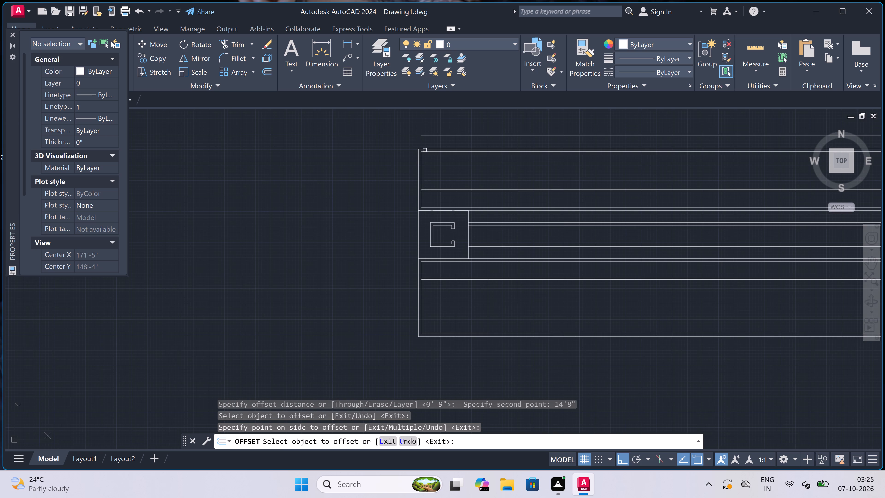
{"action": "scroll", "coordinate": [426, 137], "scroll_direction": "up", "scroll_amount": 4}
{"action": "key", "text": "Escape"}
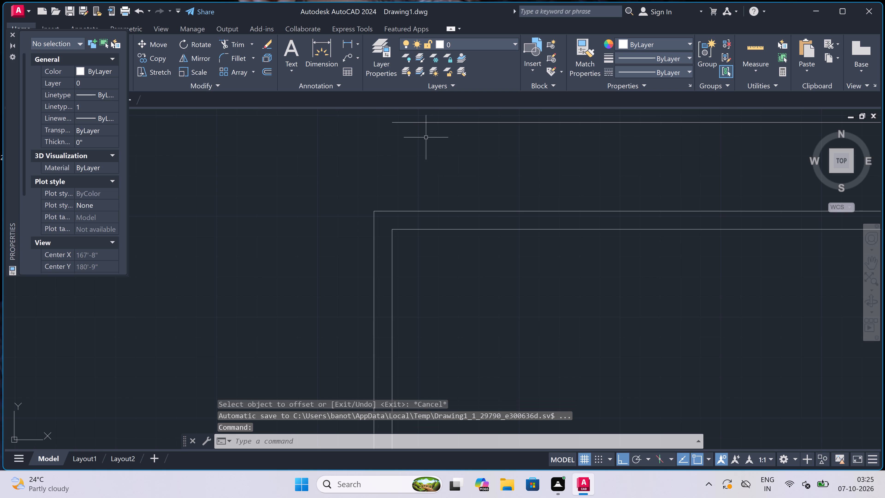
Draw lines from the top wall's outer left corner up to the new top line's level and across to its left end.
{"action": "scroll", "coordinate": [417, 163], "scroll_direction": "down", "scroll_amount": 3}
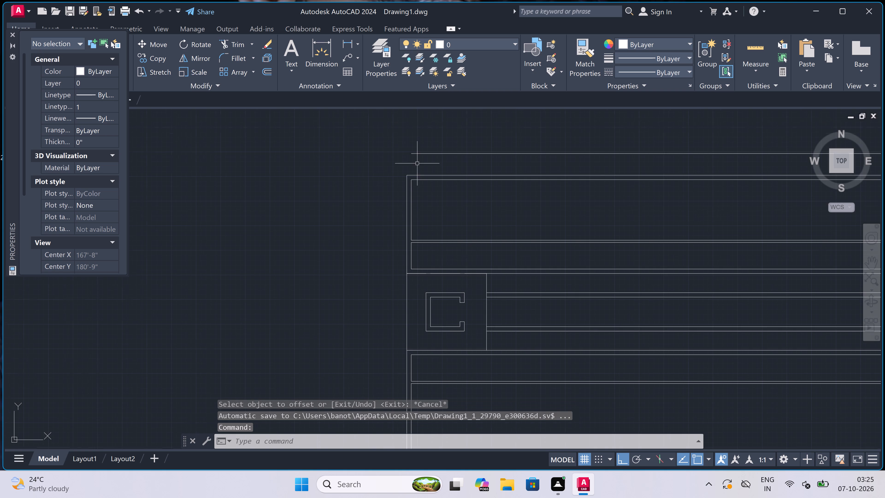
{"action": "scroll", "coordinate": [422, 140], "scroll_direction": "up", "scroll_amount": 3}
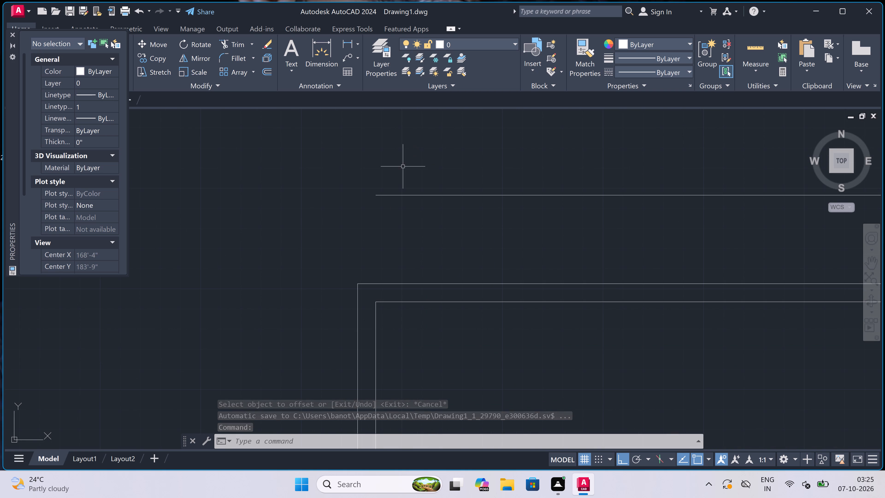
{"action": "key", "text": "l"}
{"action": "key", "text": "space"}
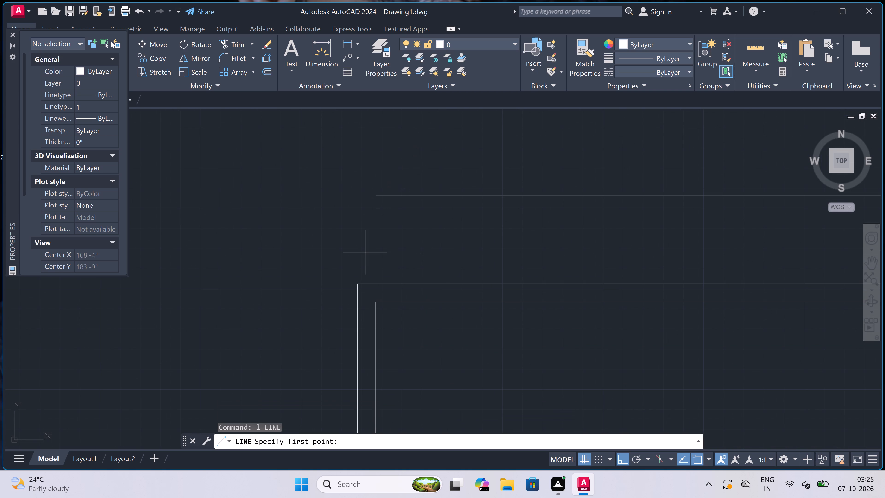
{"action": "left_click", "coordinate": [360, 288]}
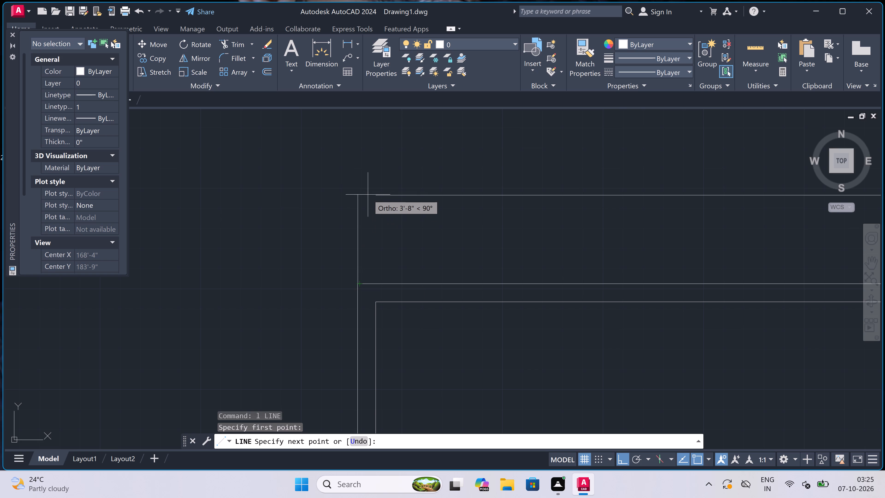
{"action": "scroll", "coordinate": [359, 195], "scroll_direction": "up", "scroll_amount": 3}
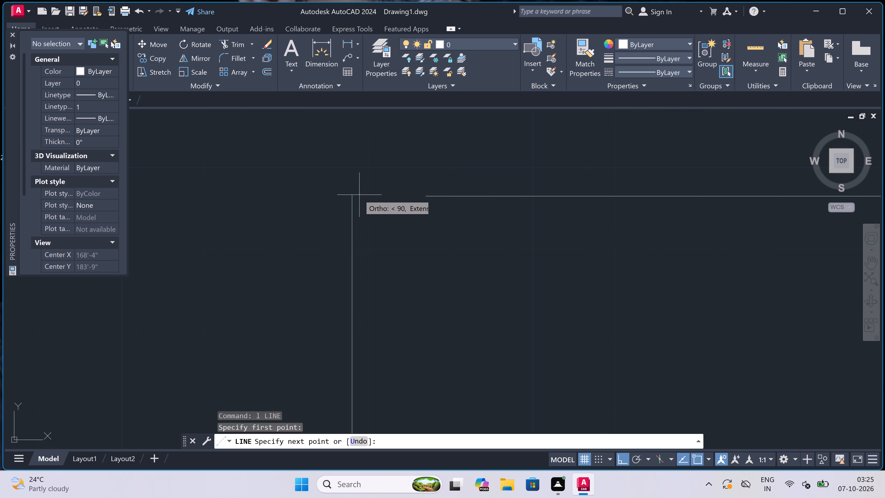
{"action": "left_click", "coordinate": [362, 197]}
{"action": "left_click", "coordinate": [428, 197]}
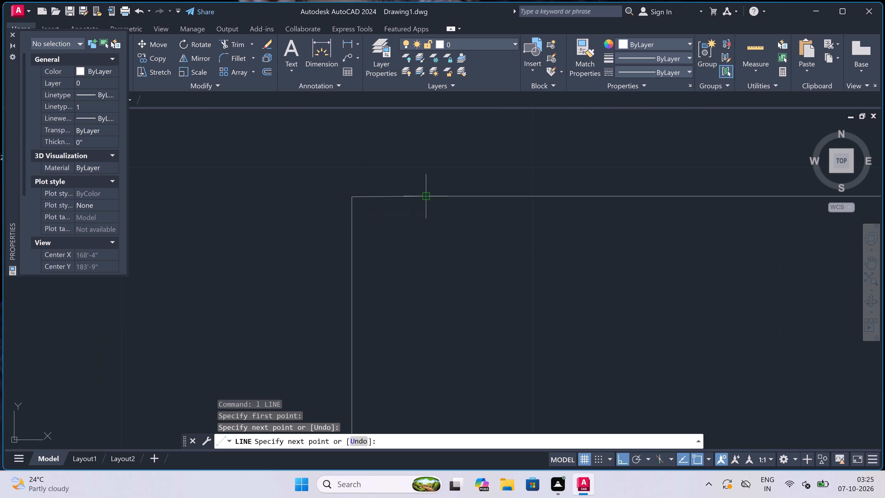
{"action": "key", "text": "Escape"}
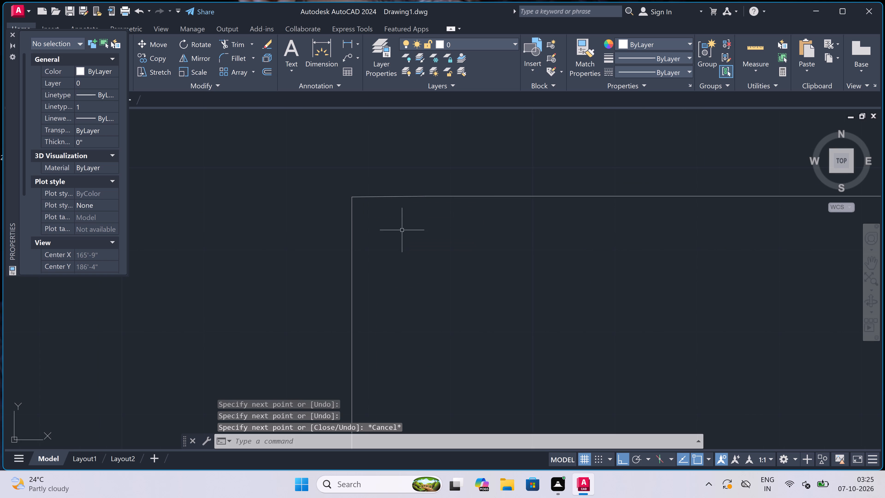
Extend the left wall's inner line up to the new top line.
{"action": "scroll", "coordinate": [401, 211], "scroll_direction": "down", "scroll_amount": 4}
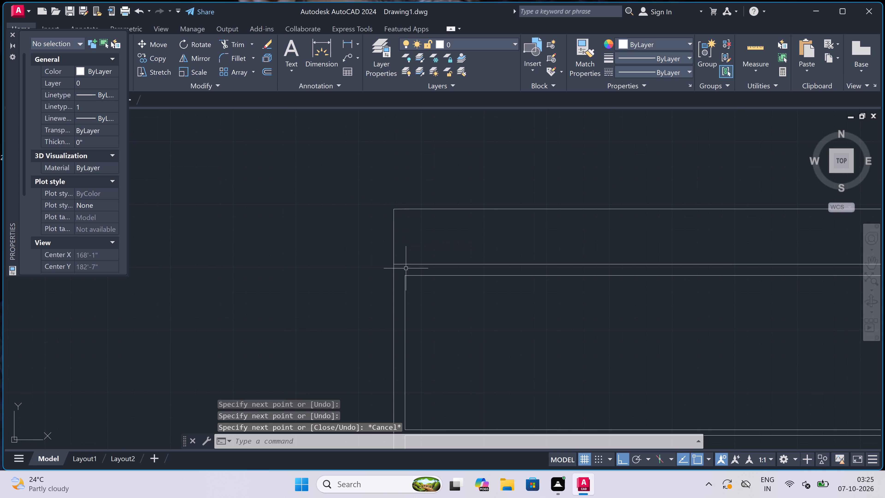
{"action": "type", "text": "ex"}
{"action": "key", "text": "space"}
{"action": "left_click", "coordinate": [405, 282]}
{"action": "left_click", "coordinate": [406, 281]}
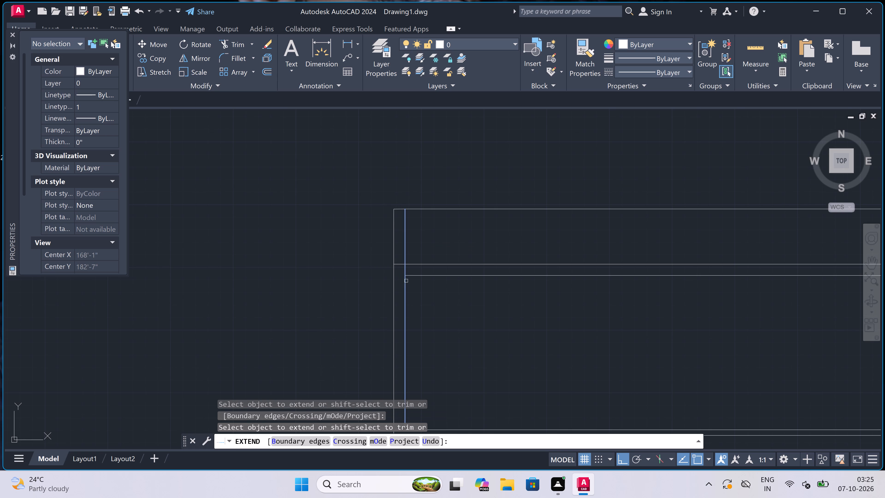
{"action": "key", "text": "Escape"}
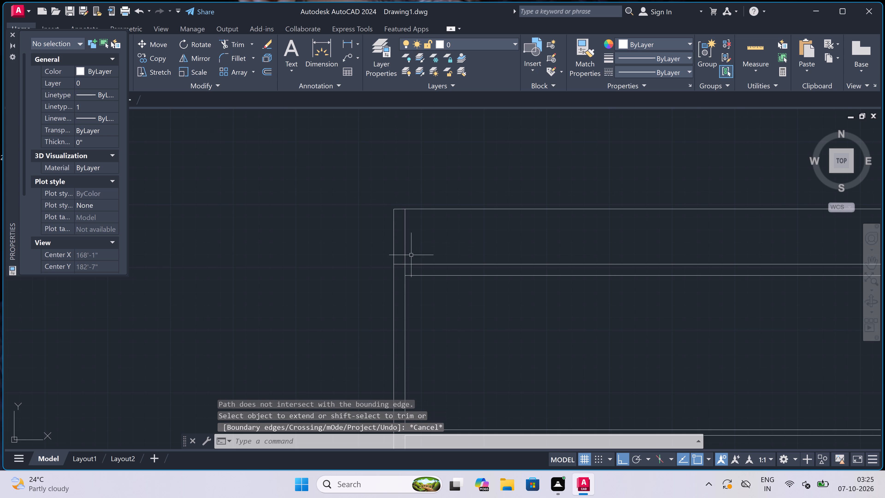
Trim away both lines of the old top wall below the new top line, including the stub crossing the left wall.
{"action": "type", "text": "tr"}
{"action": "key", "text": "space"}
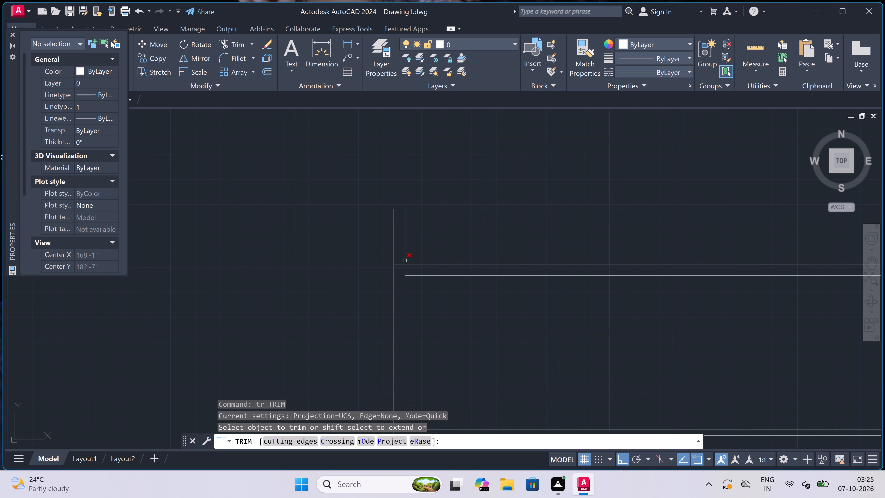
{"action": "left_click", "coordinate": [399, 264]}
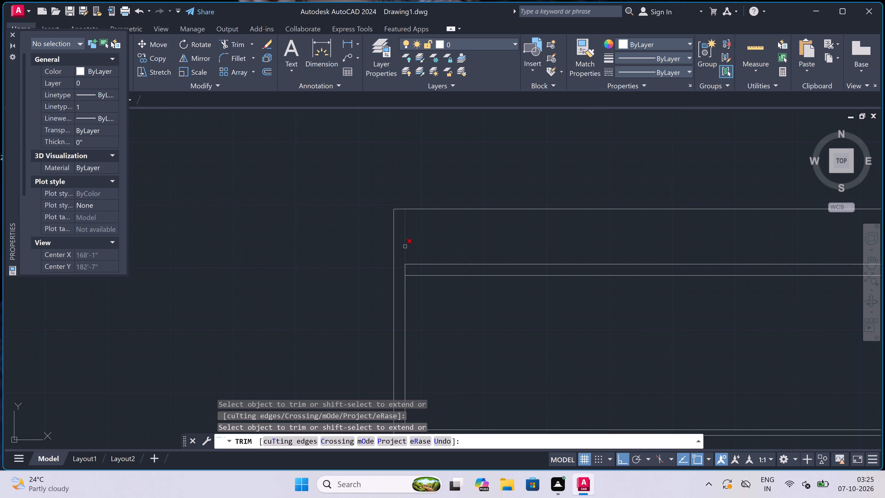
{"action": "left_click", "coordinate": [416, 252]}
{"action": "left_click", "coordinate": [414, 303]}
{"action": "key", "text": "Escape"}
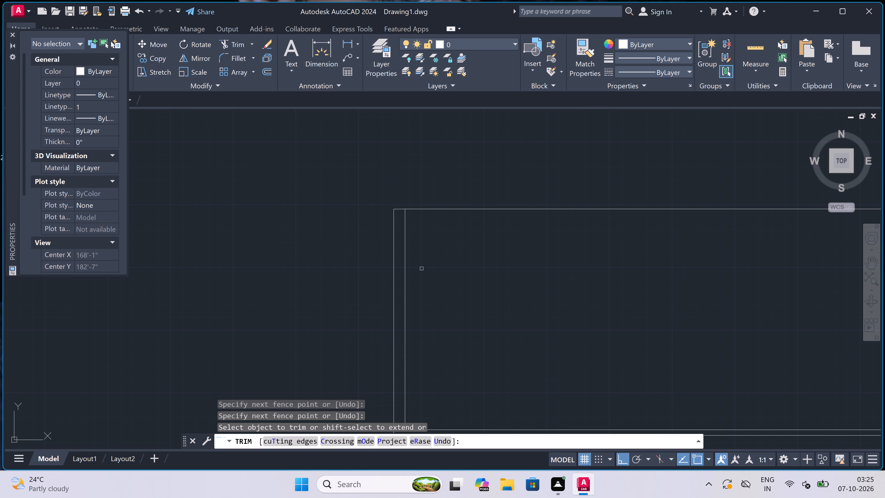
Draw a line from the top line's junction with the left wall's inner line, 9" down and about 163' across to the right.
{"action": "key", "text": "l"}
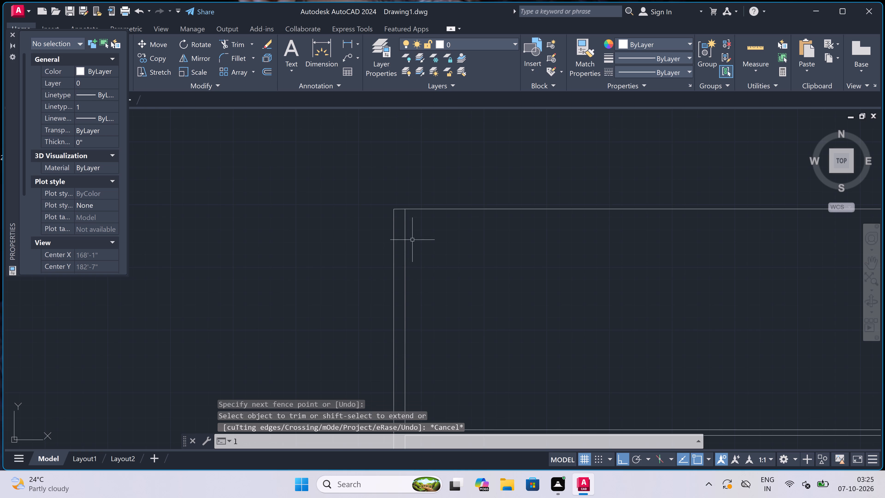
{"action": "key", "text": "space"}
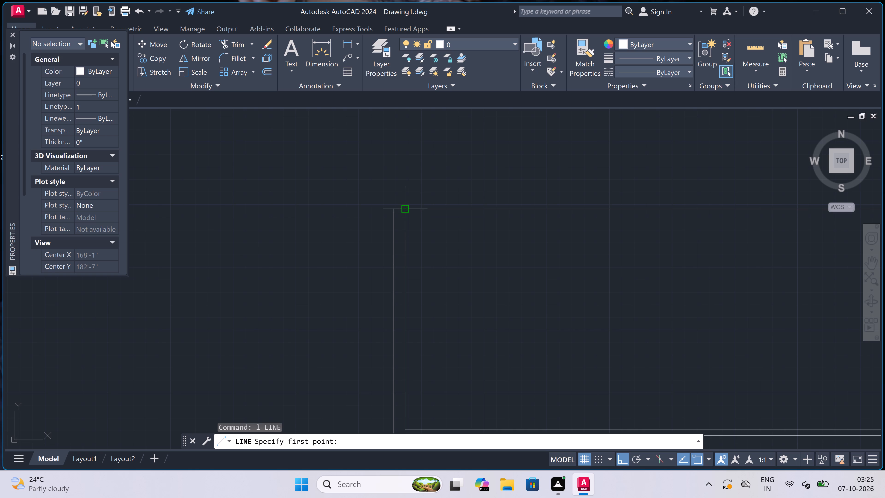
{"action": "left_click", "coordinate": [407, 212]}
{"action": "type", "text": "9\""}
{"action": "key", "text": "space"}
{"action": "scroll", "coordinate": [407, 247], "scroll_direction": "down", "scroll_amount": 4}
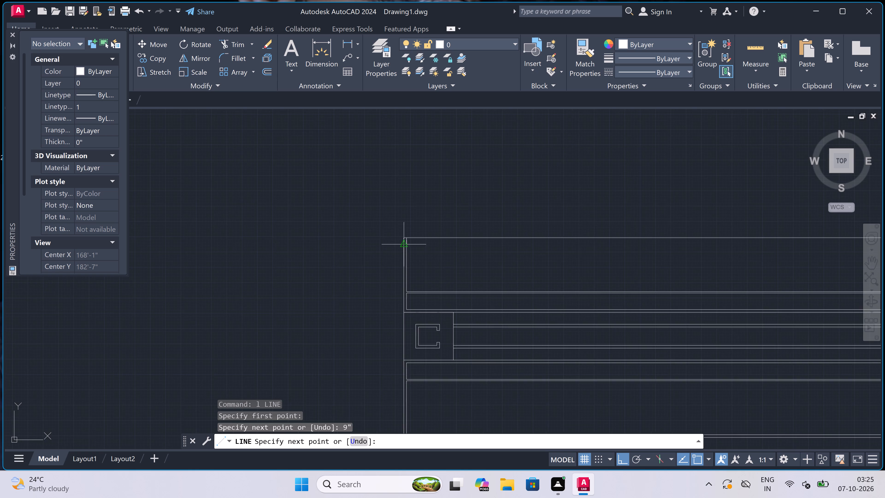
{"action": "scroll", "coordinate": [407, 247], "scroll_direction": "down", "scroll_amount": 1}
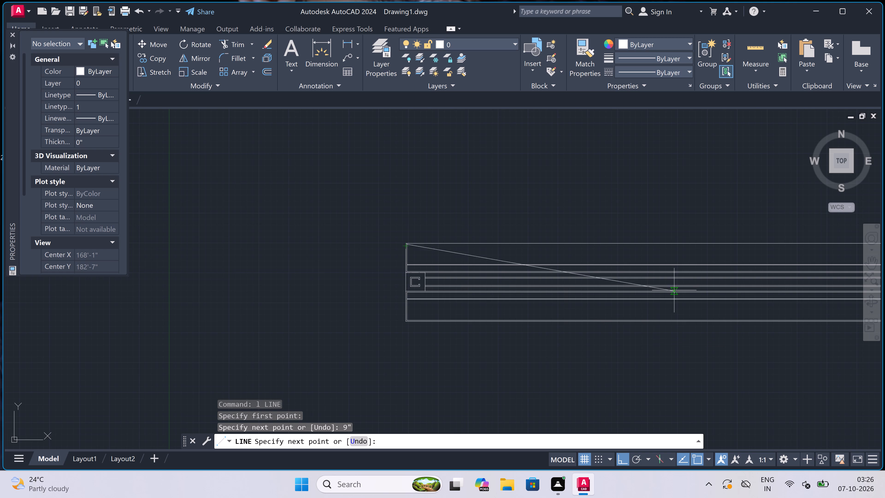
{"action": "scroll", "coordinate": [640, 241], "scroll_direction": "up", "scroll_amount": 4}
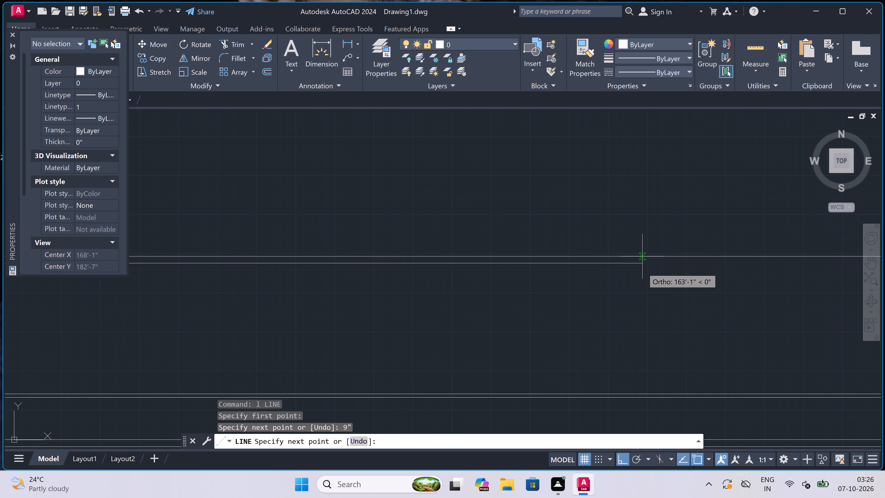
{"action": "scroll", "coordinate": [642, 270], "scroll_direction": "up", "scroll_amount": 2}
{"action": "left_click", "coordinate": [643, 254]}
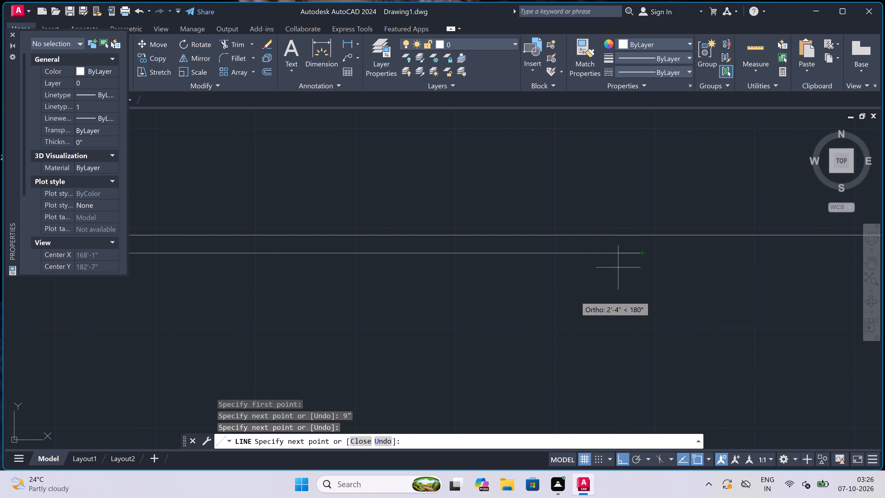
{"action": "key", "text": "Escape"}
Trim the left wall's inner line where it projects above the top wall's new inner line.
{"action": "scroll", "coordinate": [481, 188], "scroll_direction": "down", "scroll_amount": 6}
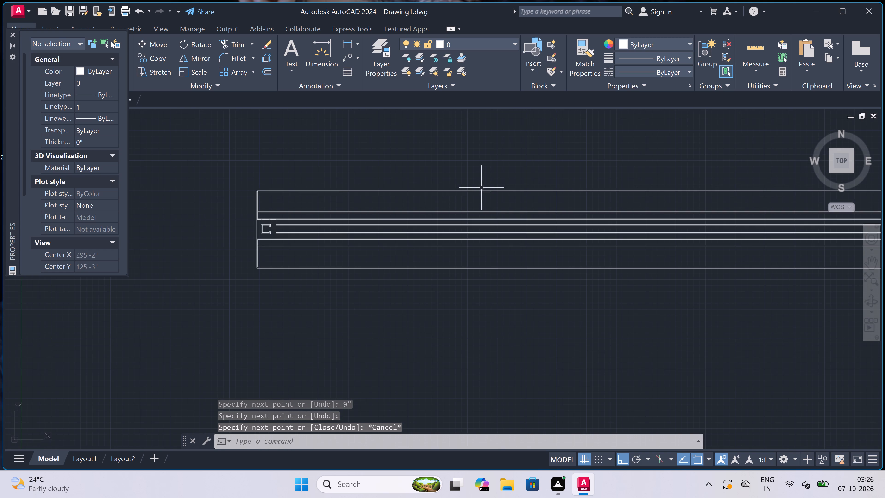
{"action": "scroll", "coordinate": [481, 188], "scroll_direction": "down", "scroll_amount": 1}
{"action": "scroll", "coordinate": [335, 200], "scroll_direction": "up", "scroll_amount": 3}
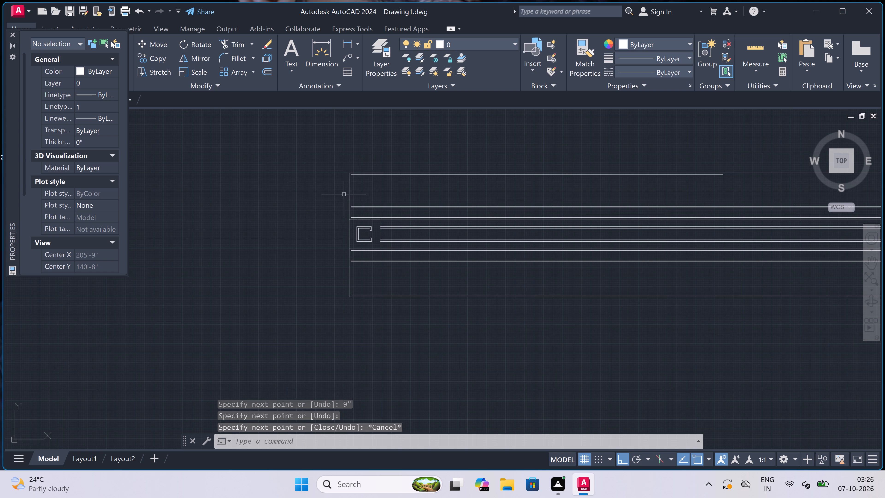
{"action": "scroll", "coordinate": [348, 172], "scroll_direction": "up", "scroll_amount": 5}
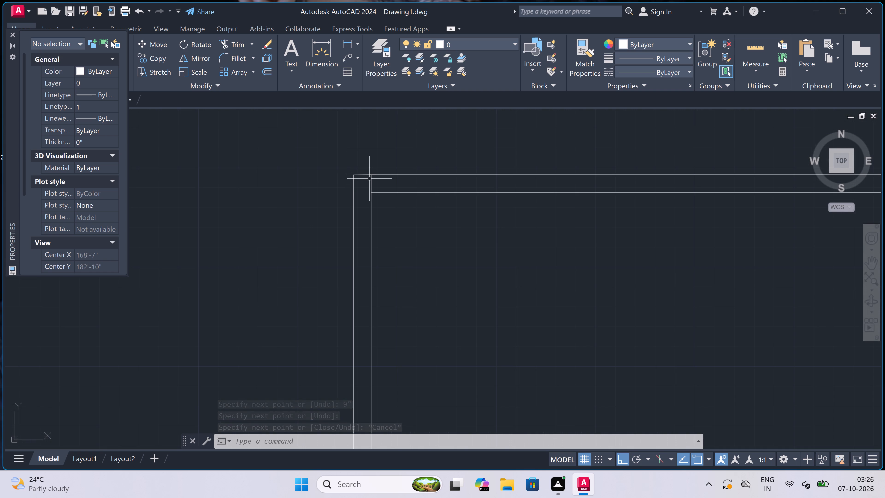
{"action": "type", "text": "tr"}
{"action": "key", "text": "space"}
{"action": "scroll", "coordinate": [373, 180], "scroll_direction": "up", "scroll_amount": 3}
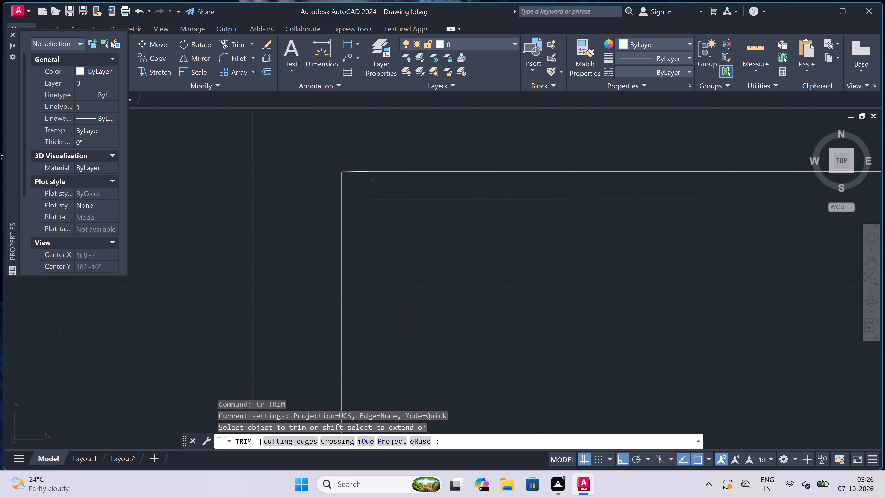
{"action": "left_click", "coordinate": [374, 181]}
{"action": "left_click", "coordinate": [348, 205]}
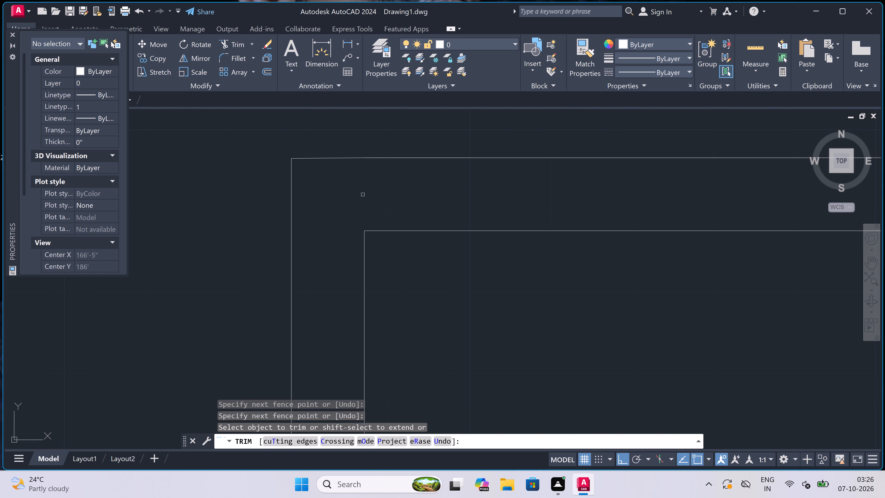
{"action": "key", "text": "Escape"}
Offset the left wall's inner line 10'3" to the right inside the upper room.
{"action": "scroll", "coordinate": [363, 195], "scroll_direction": "down", "scroll_amount": 3}
{"action": "scroll", "coordinate": [405, 205], "scroll_direction": "down", "scroll_amount": 2}
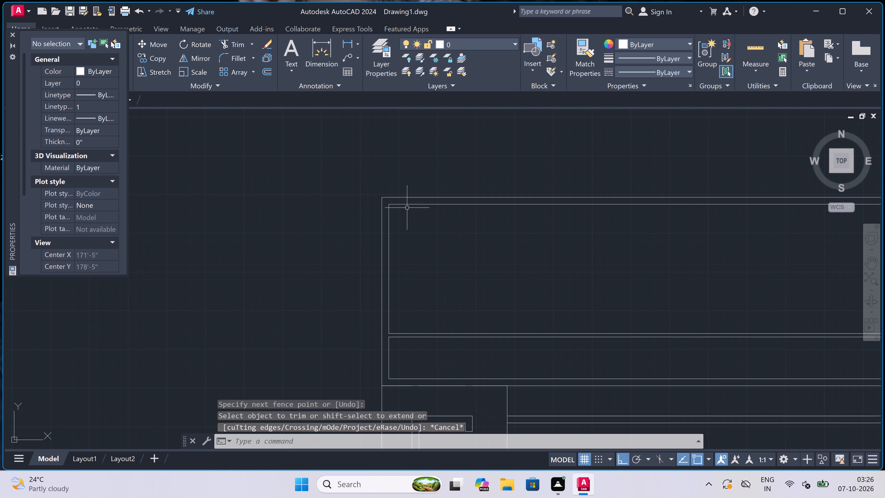
{"action": "type", "text": "o"}
{"action": "key", "text": "space"}
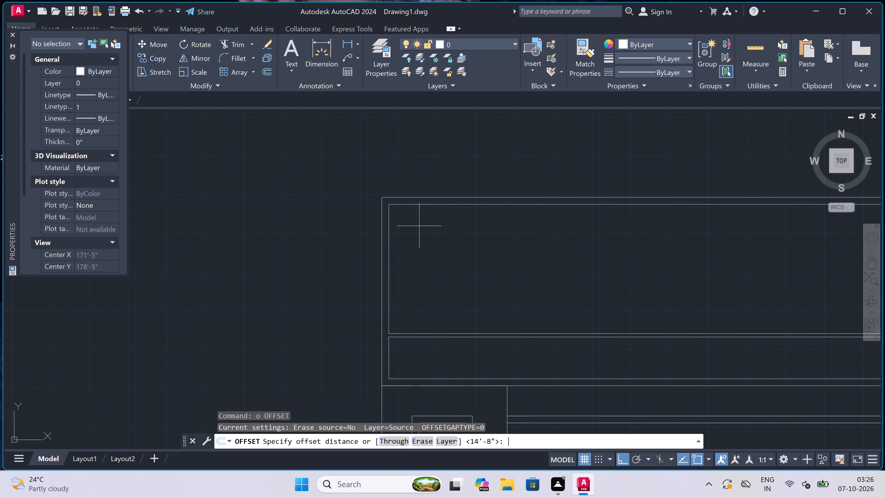
{"action": "left_click", "coordinate": [387, 268]}
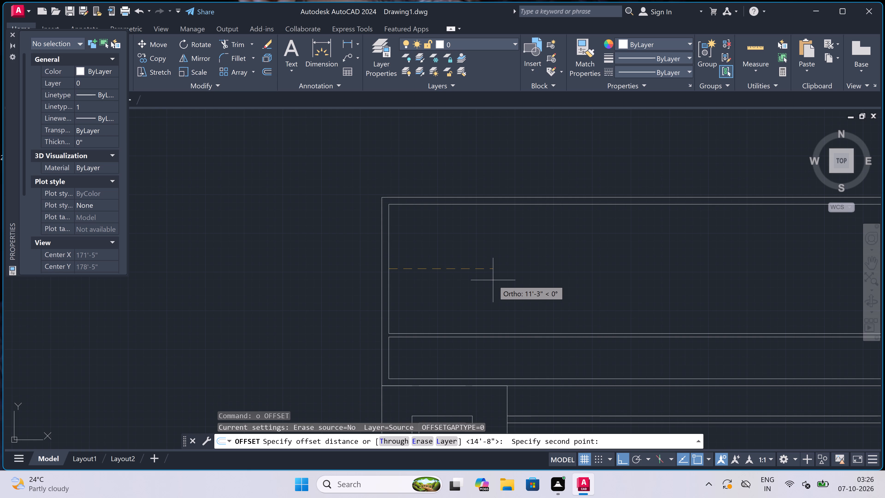
{"action": "type", "text": "10'"}
{"action": "type", "text": "3\""}
{"action": "key", "text": "space"}
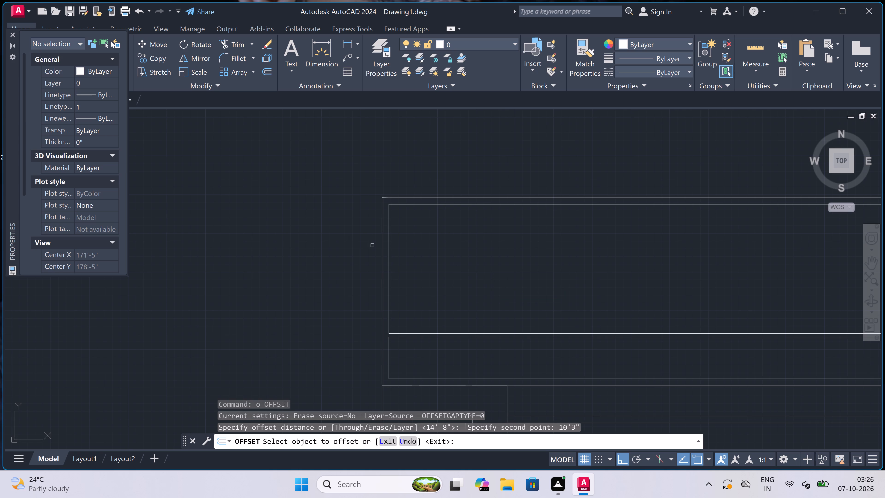
{"action": "left_click", "coordinate": [389, 243]}
{"action": "left_click", "coordinate": [487, 255]}
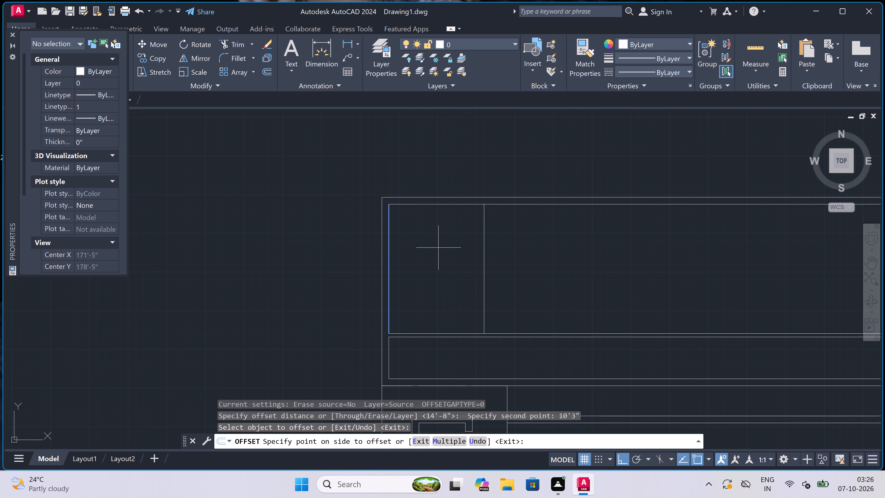
{"action": "key", "text": "Escape"}
Offset the new vertical partition line 4.5" to the right to give the partition its thickness.
{"action": "key", "text": "space"}
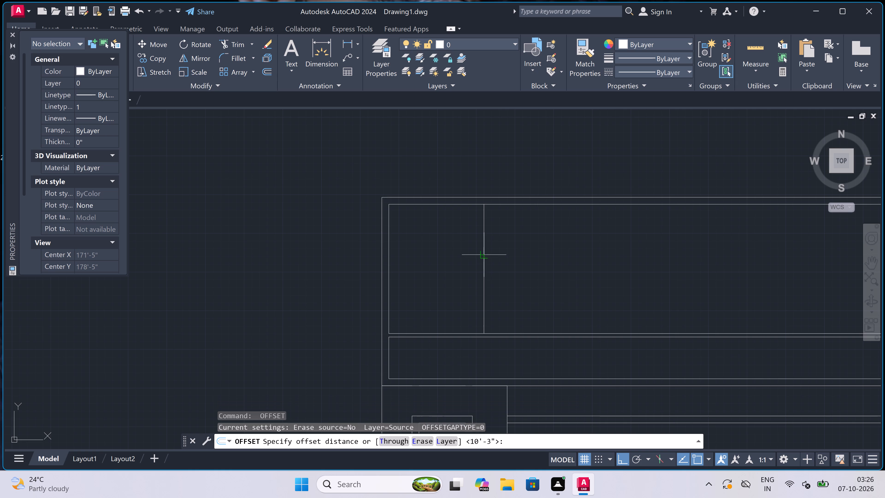
{"action": "left_click", "coordinate": [481, 252]}
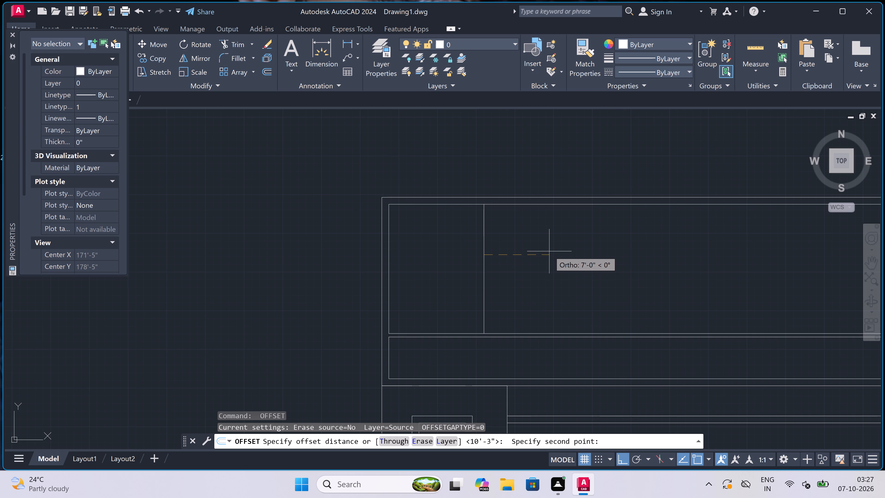
{"action": "type", "text": "4.5\""}
{"action": "key", "text": "space"}
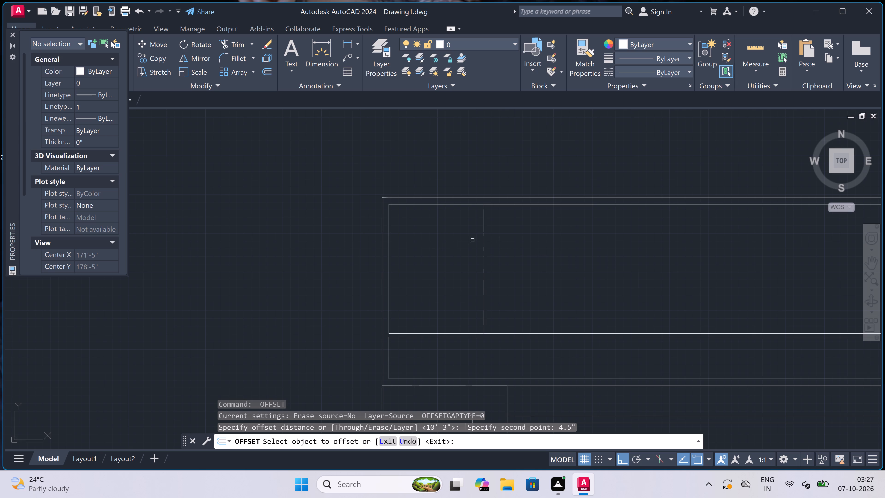
{"action": "left_click_drag", "start_coordinate": [484, 242], "coordinate": [493, 244]}
{"action": "left_click", "coordinate": [530, 246]}
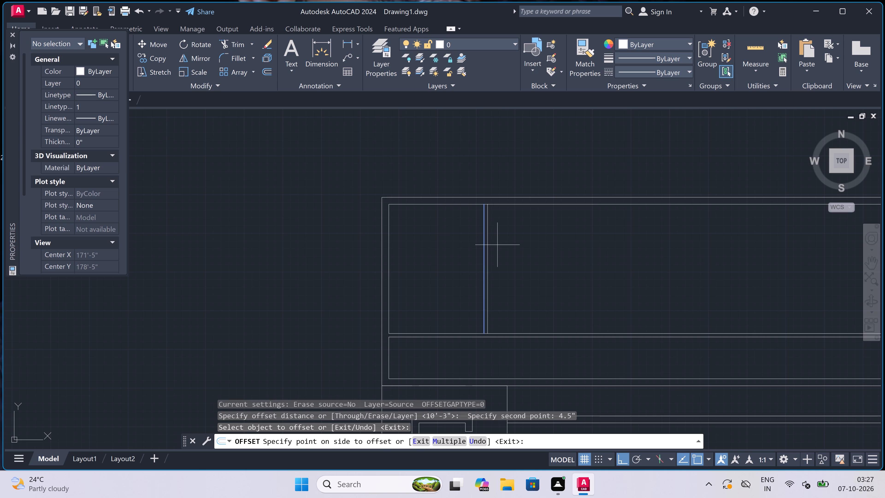
{"action": "key", "text": "Escape"}
Offset the first vertical partition's right face line 10'7" to the right.
{"action": "key", "text": "space"}
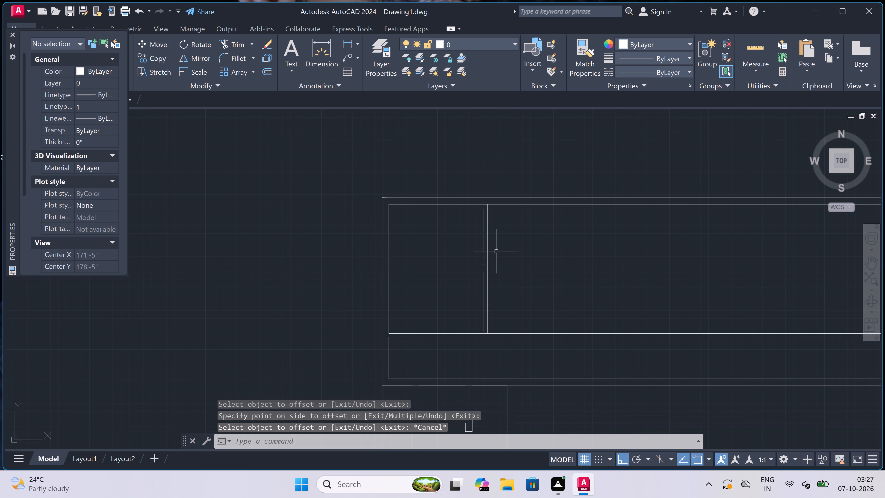
{"action": "scroll", "coordinate": [496, 251], "scroll_direction": "up", "scroll_amount": 2}
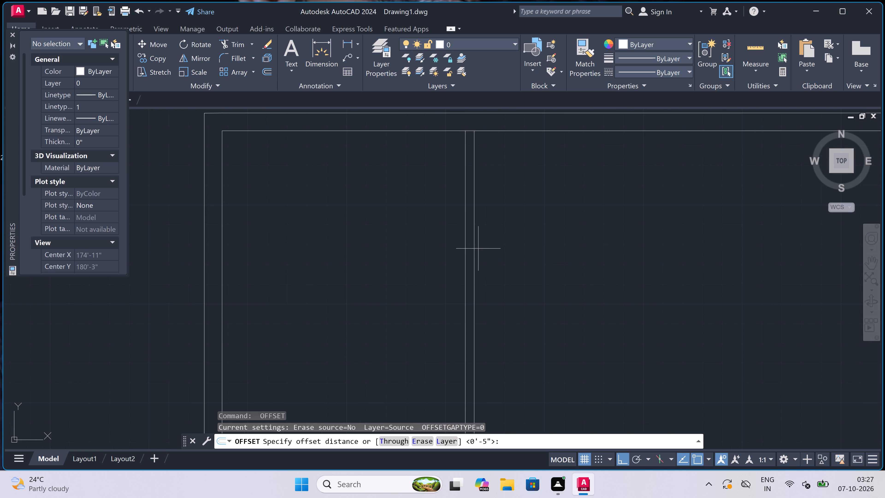
{"action": "left_click", "coordinate": [477, 248]}
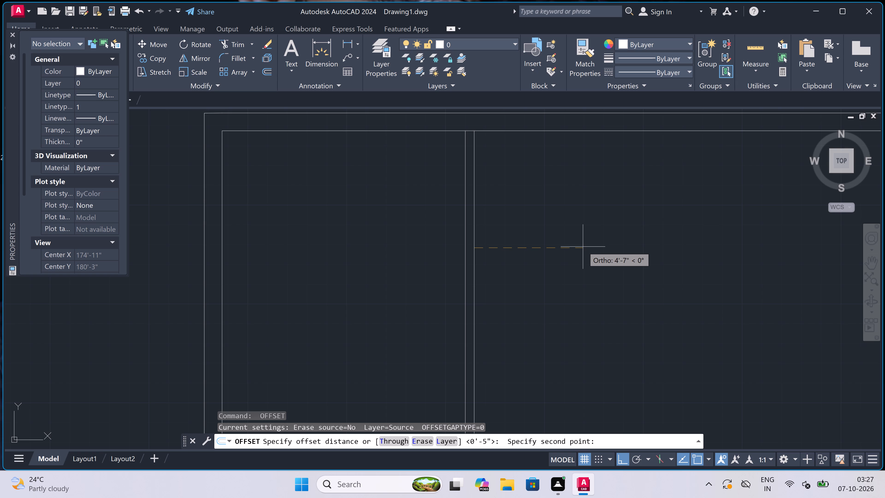
{"action": "type", "text": "10'"}
{"action": "key", "text": "7"}
{"action": "type", "text": "\""}
{"action": "key", "text": "space"}
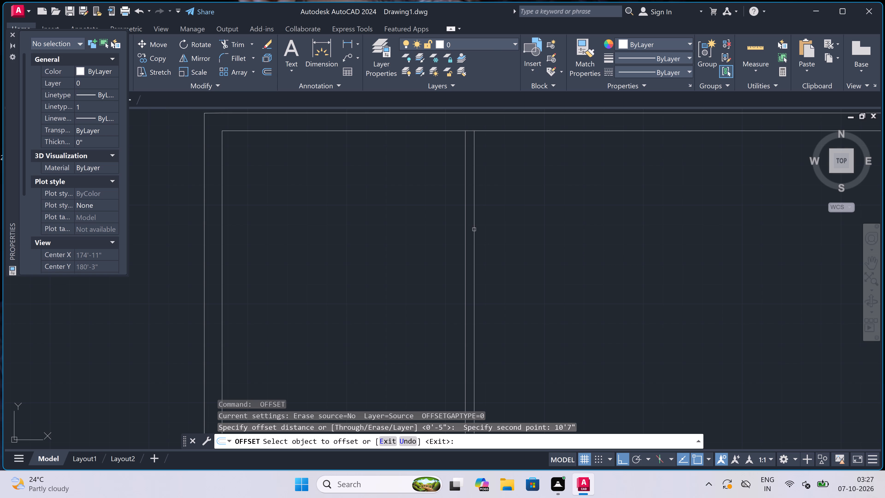
{"action": "left_click_drag", "start_coordinate": [474, 229], "coordinate": [492, 231]}
{"action": "left_click", "coordinate": [567, 230]}
{"action": "scroll", "coordinate": [443, 253], "scroll_direction": "down", "scroll_amount": 5}
{"action": "scroll", "coordinate": [508, 243], "scroll_direction": "up", "scroll_amount": 3}
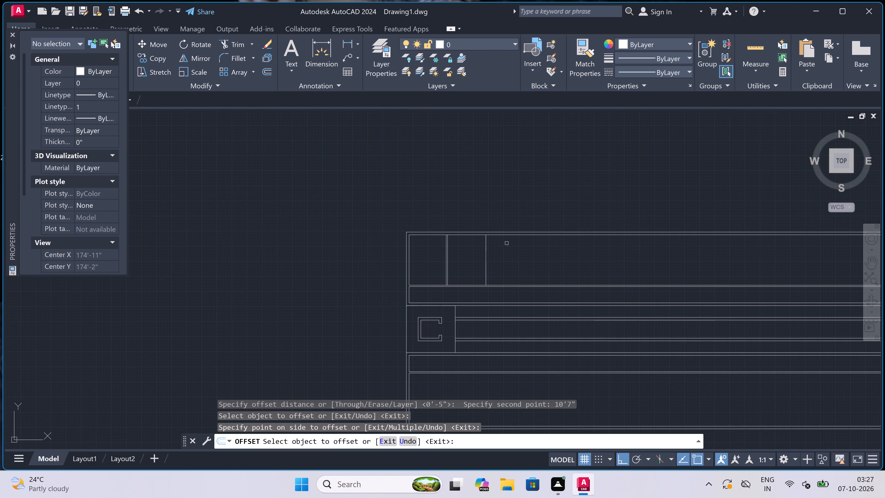
{"action": "key", "text": "Escape"}
Offset the second vertical partition line 4.5" to the right to form its other face.
{"action": "key", "text": "space"}
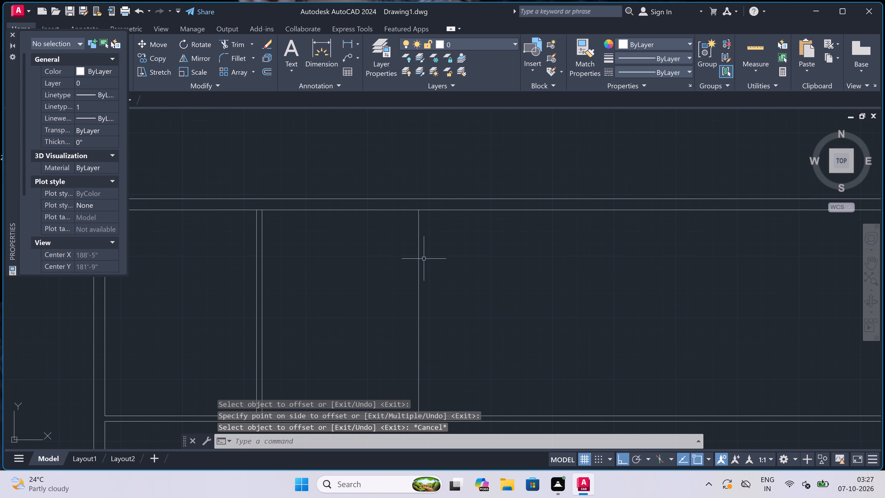
{"action": "double_click", "coordinate": [420, 259]}
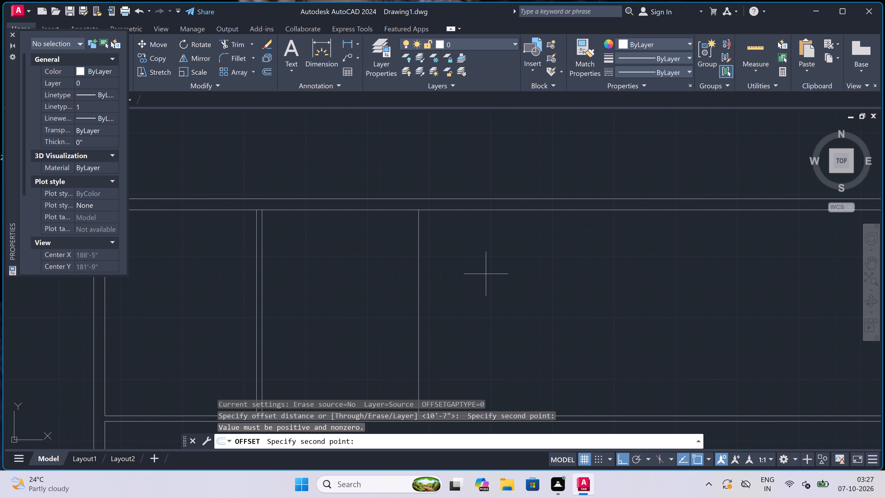
{"action": "type", "text": "4.5\""}
{"action": "key", "text": "space"}
{"action": "scroll", "coordinate": [418, 263], "scroll_direction": "up", "scroll_amount": 1}
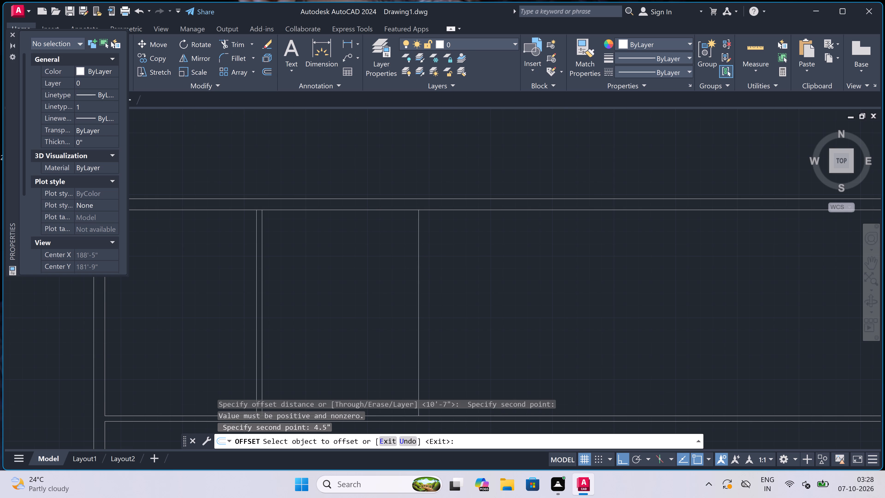
{"action": "left_click_drag", "start_coordinate": [418, 263], "coordinate": [434, 264]}
{"action": "left_click", "coordinate": [483, 267]}
{"action": "key", "text": "Escape"}
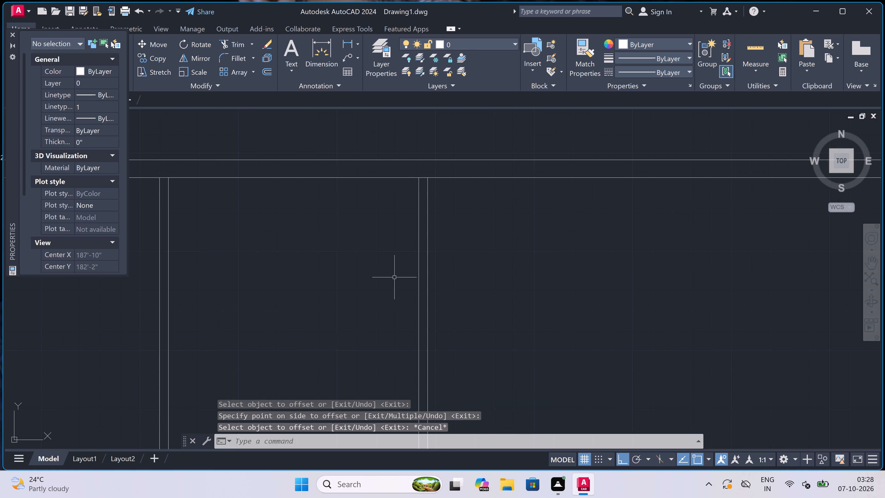
Offset the second vertical partition's right face line 10'6" to the right to set the third room's width.
{"action": "key", "text": "space"}
{"action": "left_click_drag", "start_coordinate": [429, 266], "coordinate": [437, 266]}
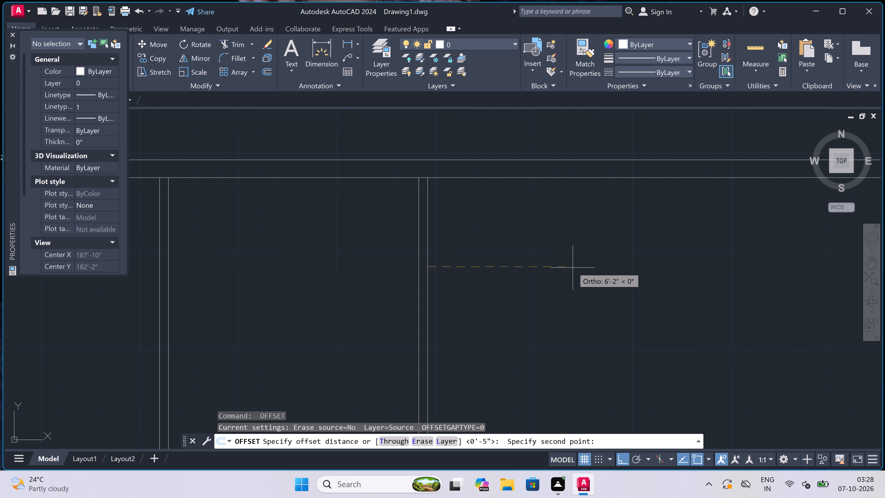
{"action": "type", "text": "11'"}
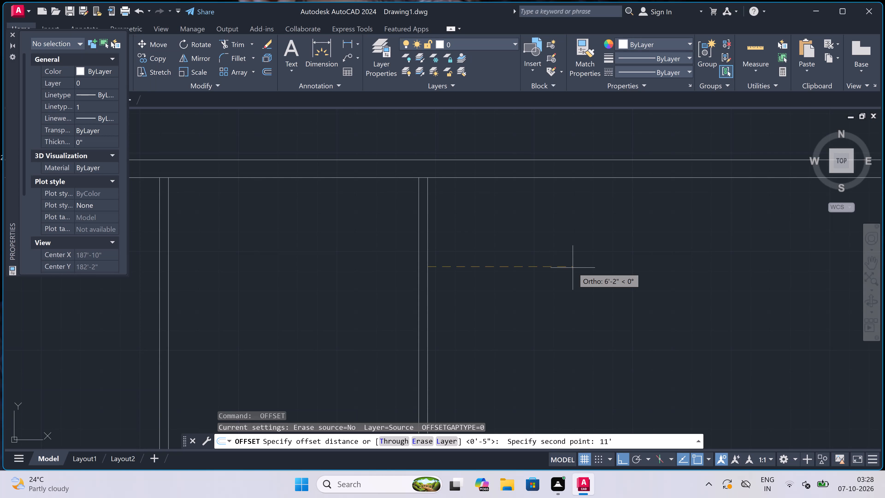
{"action": "key", "text": "BackSpace"}
{"action": "key", "text": "BackSpace"}
{"action": "key", "text": "BackSpace"}
{"action": "key", "text": "1"}
{"action": "type", "text": "0'6\""}
{"action": "key", "text": "space"}
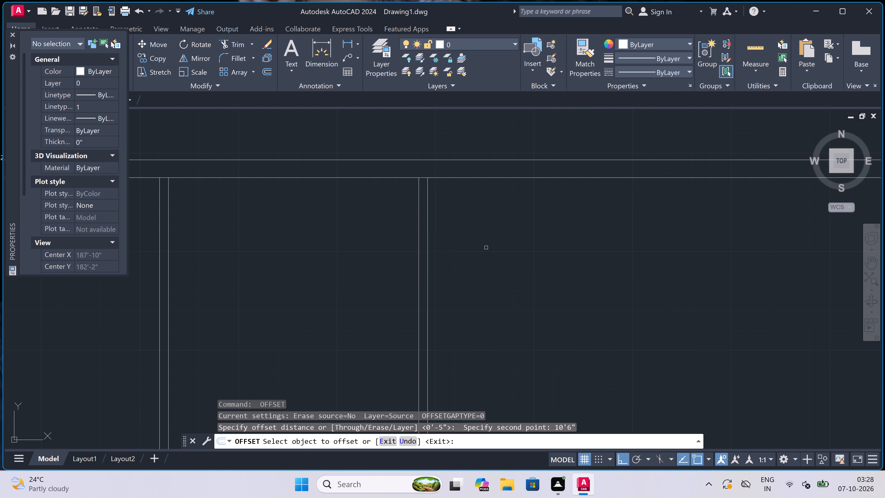
{"action": "scroll", "coordinate": [438, 241], "scroll_direction": "down", "scroll_amount": 4}
{"action": "scroll", "coordinate": [438, 241], "scroll_direction": "up", "scroll_amount": 3}
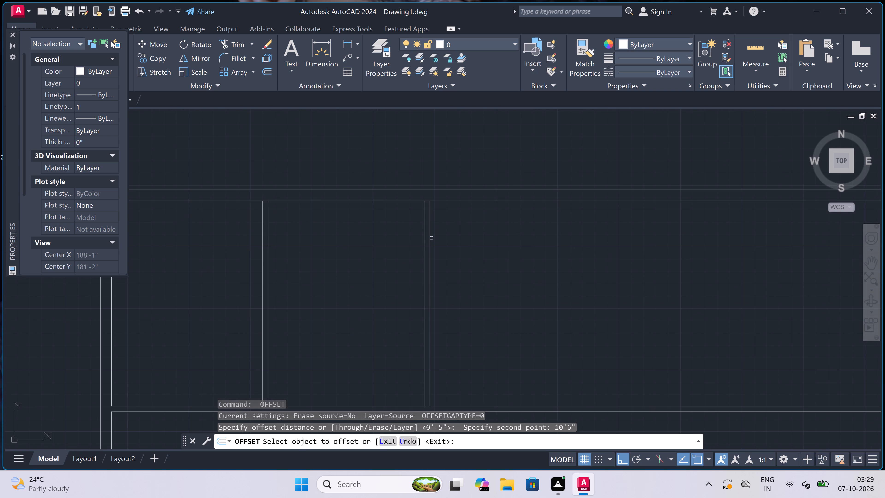
{"action": "left_click_drag", "start_coordinate": [430, 237], "coordinate": [435, 238]}
{"action": "left_click", "coordinate": [511, 247]}
{"action": "key", "text": "Escape"}
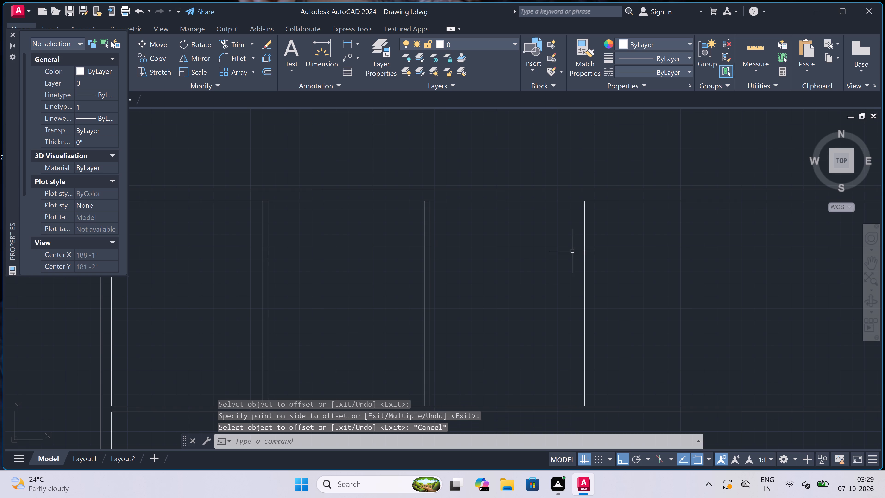
Offset the new vertical line 9" to the right to form the right wall's outer face.
{"action": "key", "text": "space"}
{"action": "left_click_drag", "start_coordinate": [585, 241], "coordinate": [588, 241]}
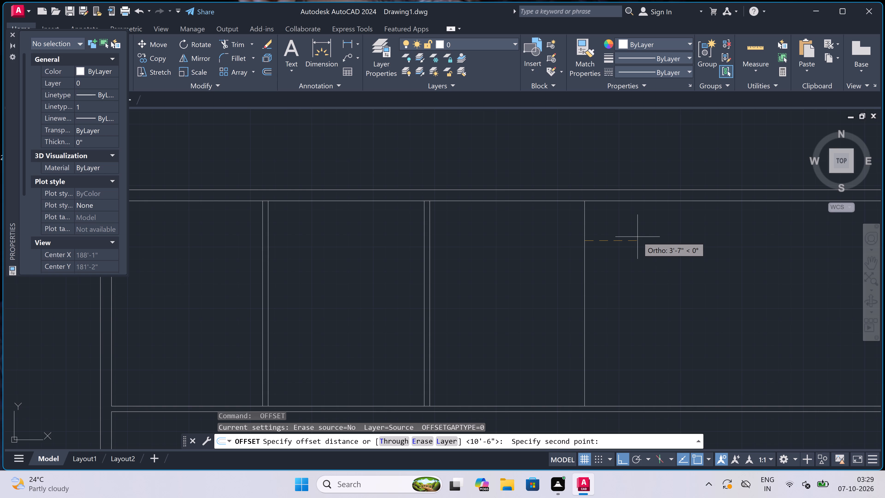
{"action": "type", "text": "9\""}
{"action": "key", "text": "space"}
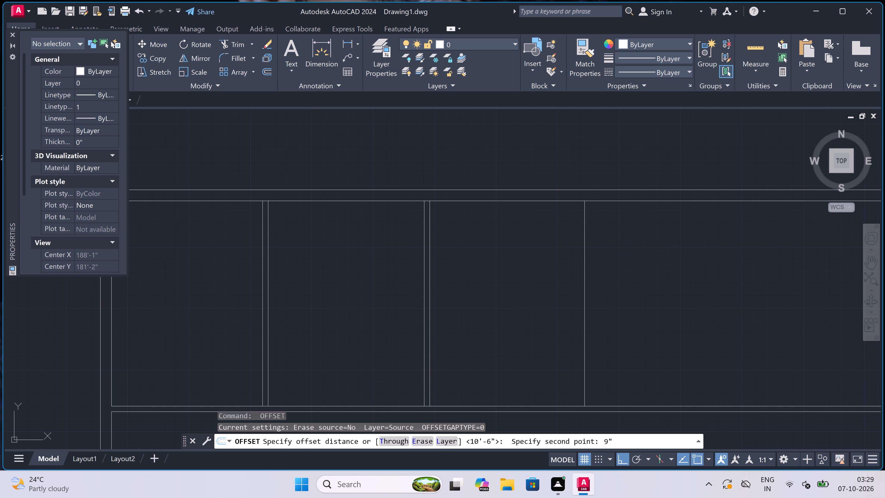
{"action": "left_click", "coordinate": [584, 226]}
{"action": "left_click", "coordinate": [646, 226]}
{"action": "key", "text": "Escape"}
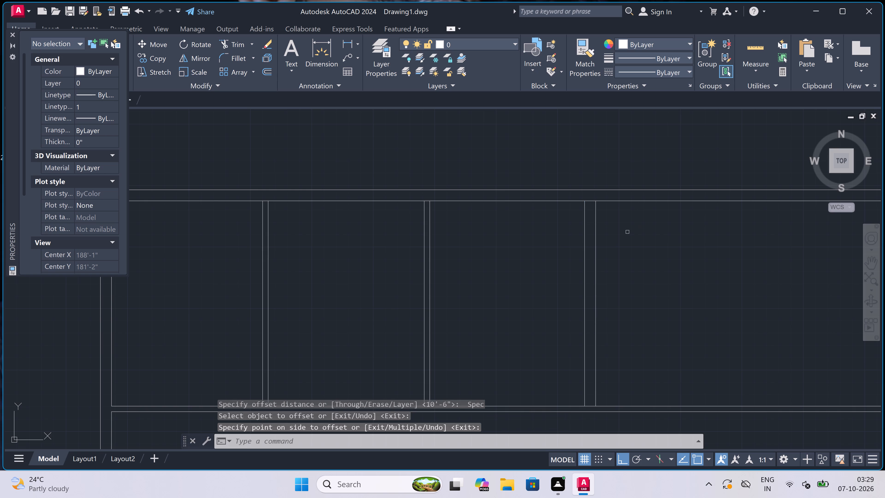
Extend the right wall's outer face line up to the outer line of the top wall.
{"action": "key", "text": "e"}
{"action": "type", "text": "x"}
{"action": "key", "text": "space"}
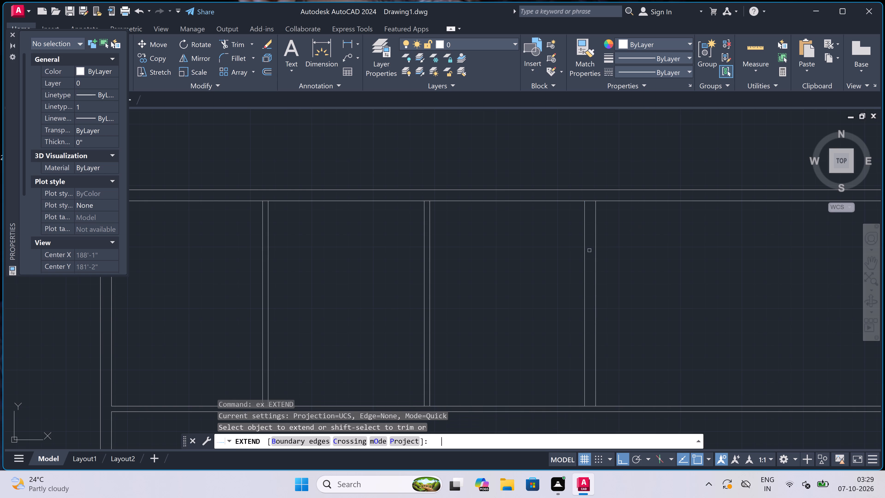
{"action": "double_click", "coordinate": [592, 251]}
{"action": "left_click", "coordinate": [611, 238]}
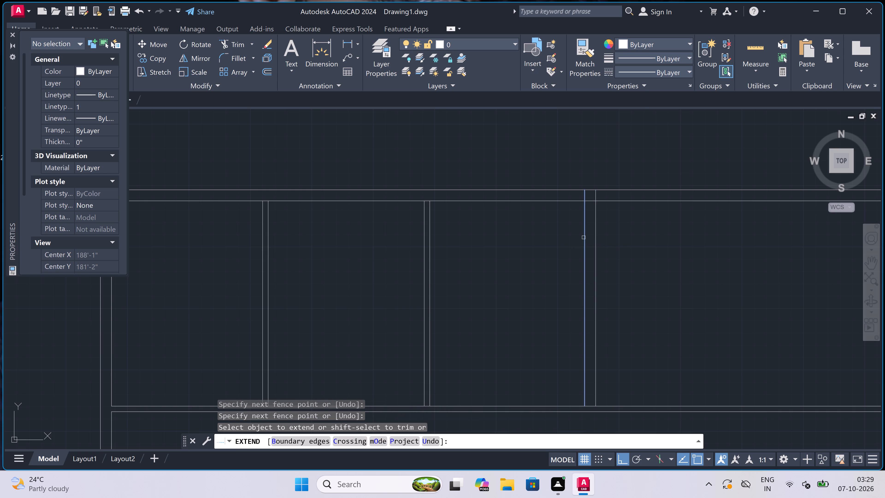
{"action": "key", "text": "Escape"}
Extend both right wall lines down past the upper corridor and through the upper wall of the central passage.
{"action": "scroll", "coordinate": [550, 234], "scroll_direction": "down", "scroll_amount": 4}
{"action": "scroll", "coordinate": [557, 258], "scroll_direction": "up", "scroll_amount": 3}
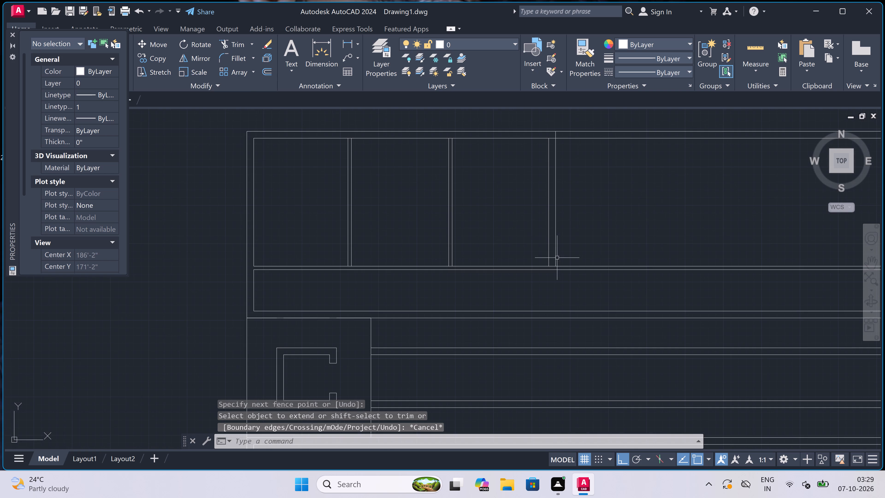
{"action": "scroll", "coordinate": [557, 258], "scroll_direction": "down", "scroll_amount": 2}
{"action": "scroll", "coordinate": [557, 258], "scroll_direction": "up", "scroll_amount": 1}
{"action": "type", "text": "ex"}
{"action": "key", "text": "space"}
{"action": "left_click_drag", "start_coordinate": [537, 238], "coordinate": [542, 239]}
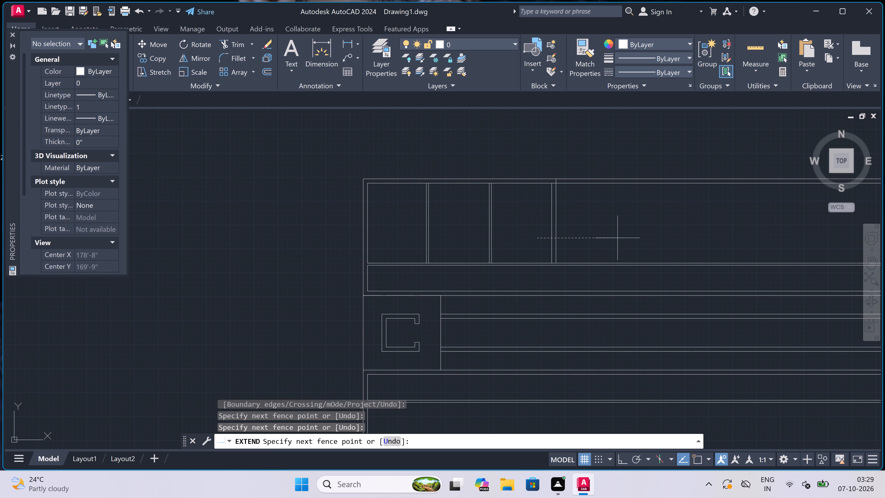
{"action": "left_click", "coordinate": [638, 236]}
{"action": "left_click", "coordinate": [538, 237]}
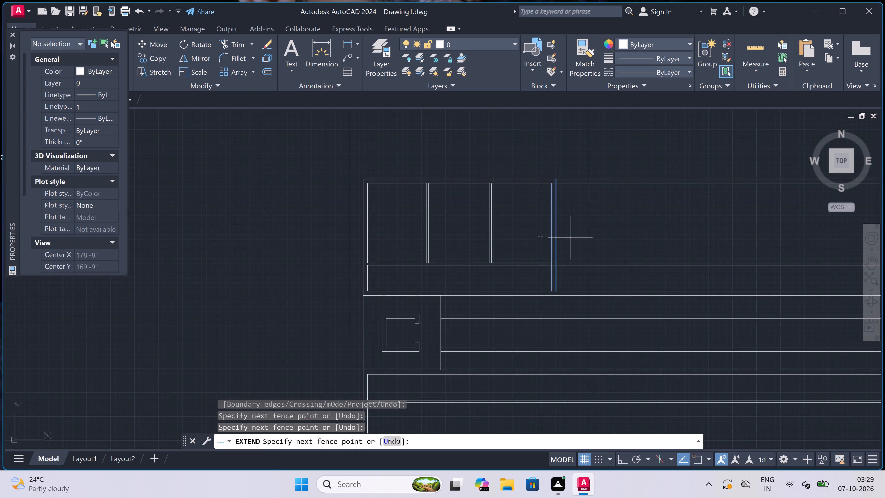
{"action": "left_click", "coordinate": [612, 237]}
{"action": "left_click", "coordinate": [572, 277]}
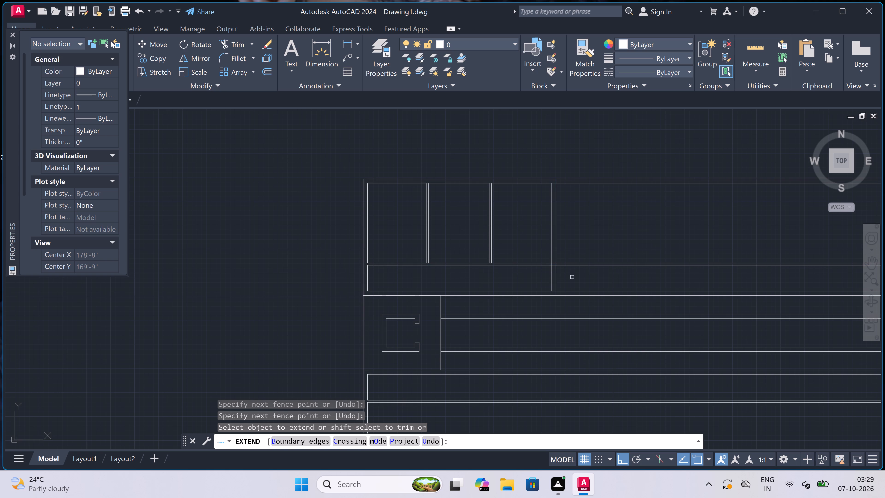
{"action": "left_click", "coordinate": [512, 278]}
{"action": "left_click", "coordinate": [524, 281]}
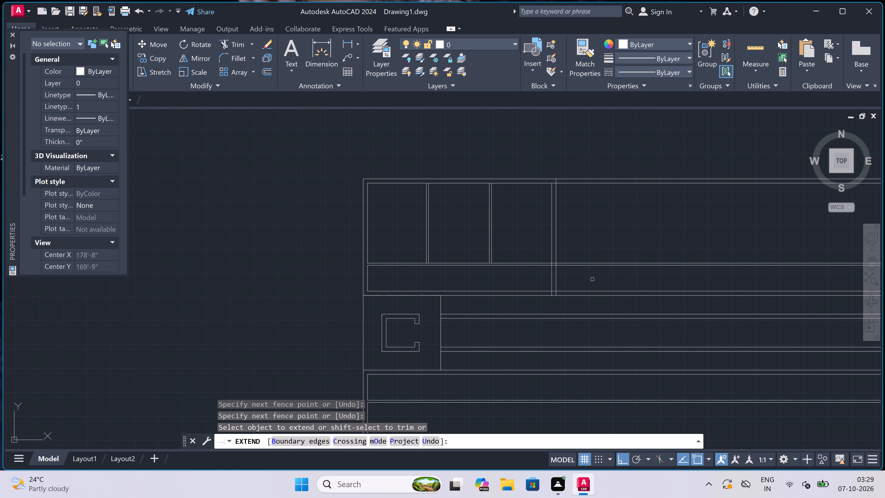
{"action": "left_click", "coordinate": [592, 279]}
{"action": "left_click", "coordinate": [519, 279]}
{"action": "left_click_drag", "start_coordinate": [526, 305], "coordinate": [529, 305]}
{"action": "left_click", "coordinate": [574, 310]}
Extend both right wall lines further down across the central passage and lower corridor to the corridor's bottom wall.
{"action": "left_click_drag", "start_coordinate": [565, 306], "coordinate": [565, 309]}
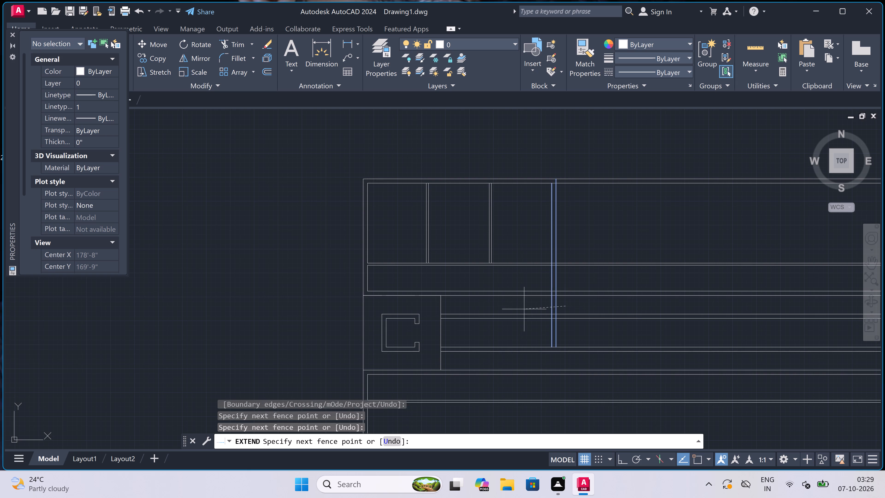
{"action": "left_click", "coordinate": [518, 309]}
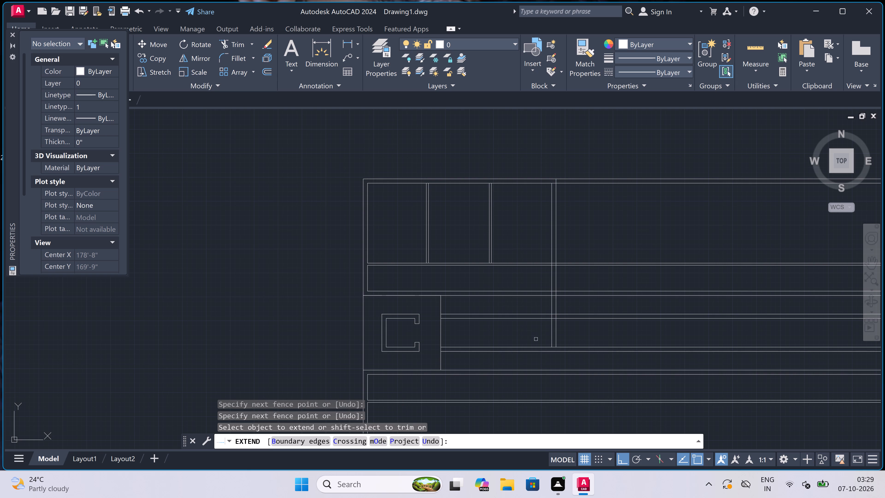
{"action": "left_click_drag", "start_coordinate": [537, 329], "coordinate": [540, 327]}
{"action": "left_click", "coordinate": [603, 321]}
{"action": "double_click", "coordinate": [588, 329]}
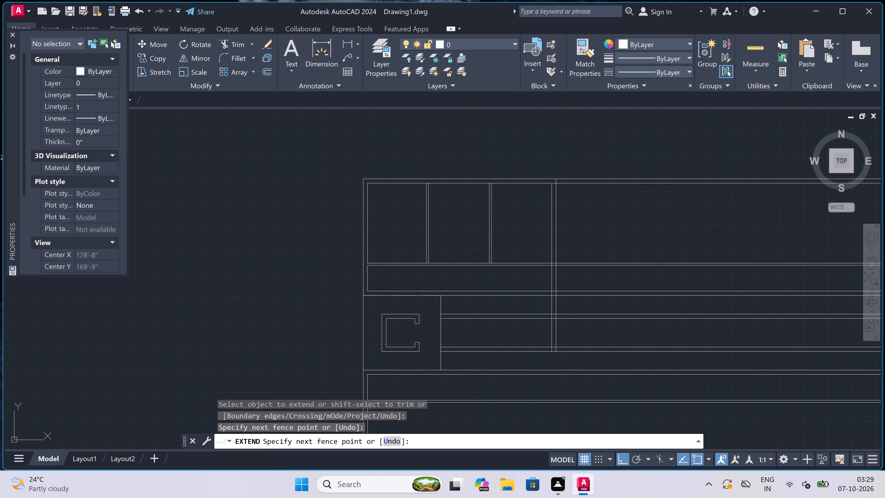
{"action": "left_click", "coordinate": [528, 339]}
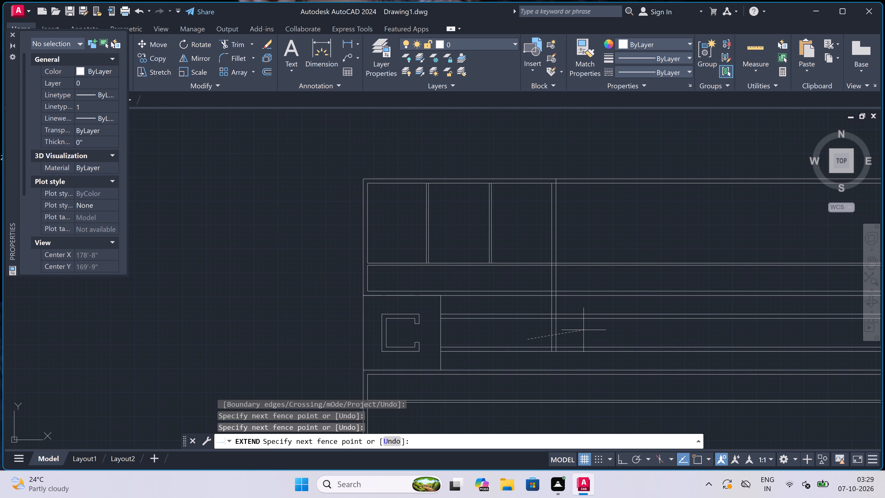
{"action": "left_click", "coordinate": [593, 328]}
{"action": "left_click", "coordinate": [545, 362]}
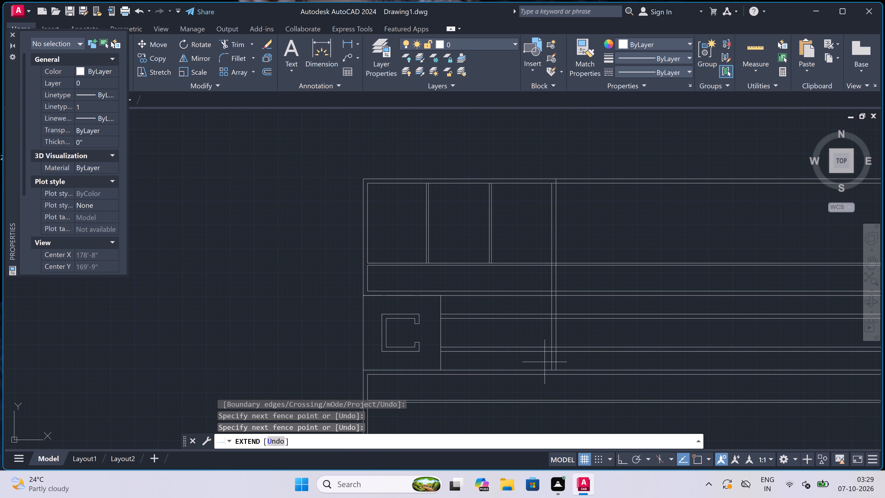
{"action": "left_click", "coordinate": [578, 362]}
{"action": "left_click", "coordinate": [544, 364]}
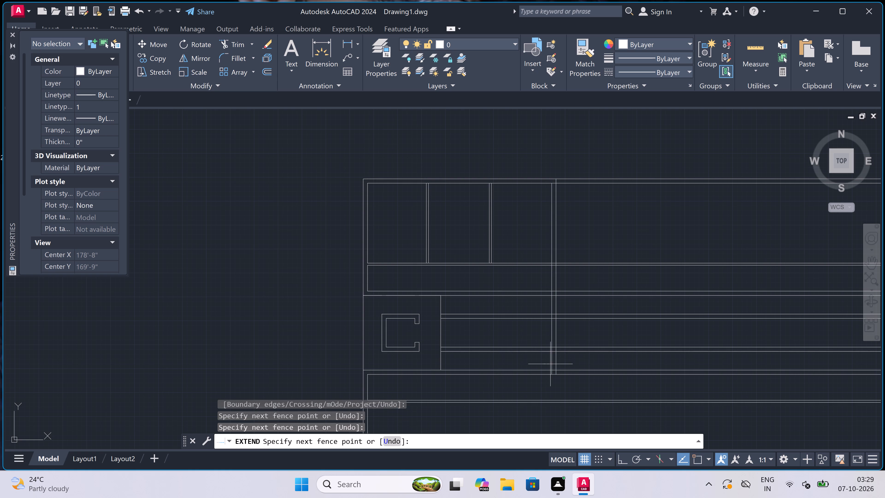
{"action": "left_click", "coordinate": [579, 361]}
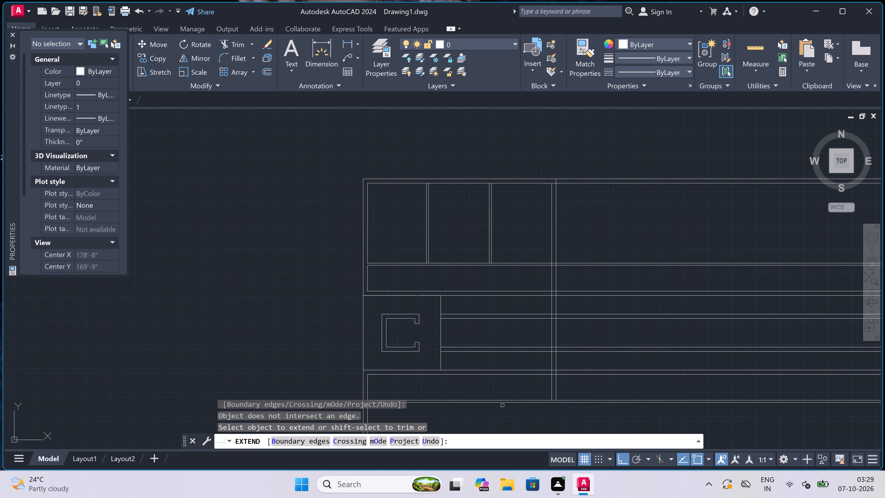
{"action": "left_click", "coordinate": [537, 388]}
{"action": "left_click", "coordinate": [577, 388]}
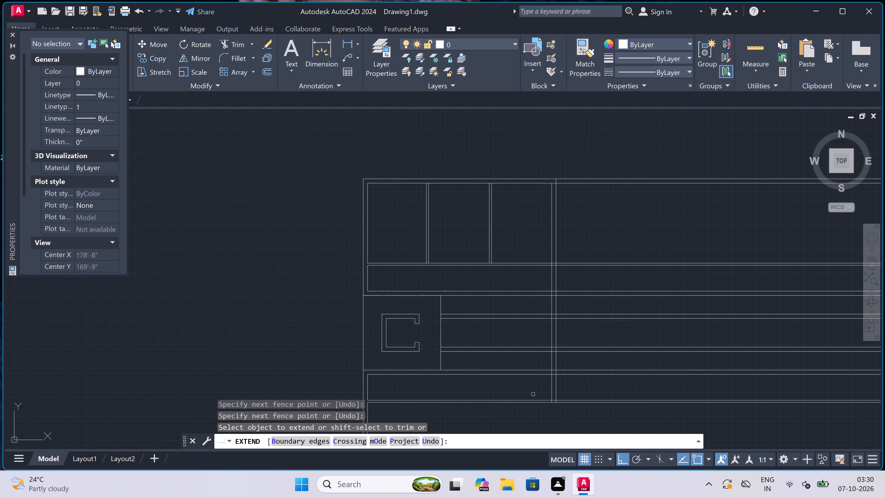
Extend both right wall lines down to the bottom wall's inner line, and the outer face on to its outer line.
{"action": "scroll", "coordinate": [540, 363], "scroll_direction": "down", "scroll_amount": 6}
{"action": "scroll", "coordinate": [540, 379], "scroll_direction": "up", "scroll_amount": 5}
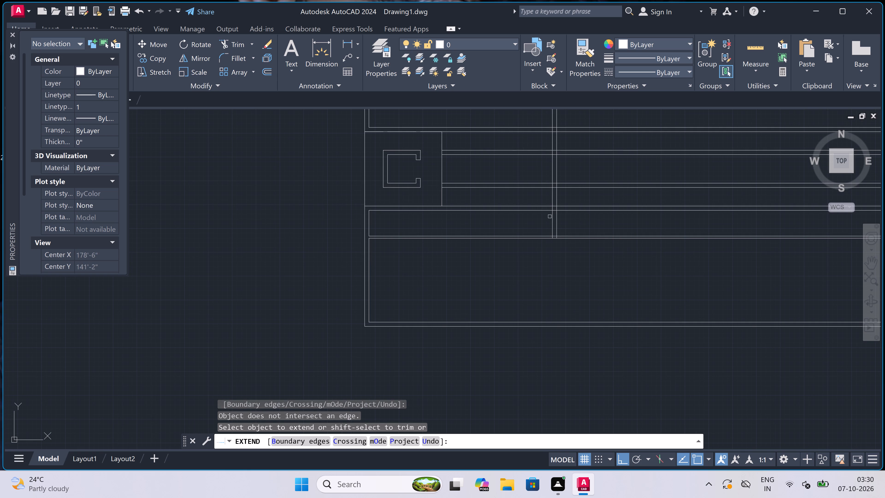
{"action": "left_click", "coordinate": [542, 224]}
{"action": "left_click", "coordinate": [573, 224]}
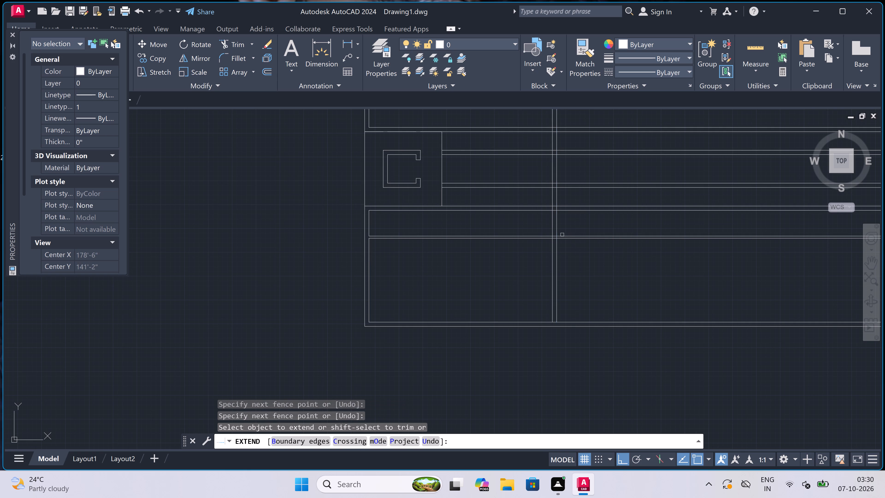
{"action": "left_click", "coordinate": [558, 308]}
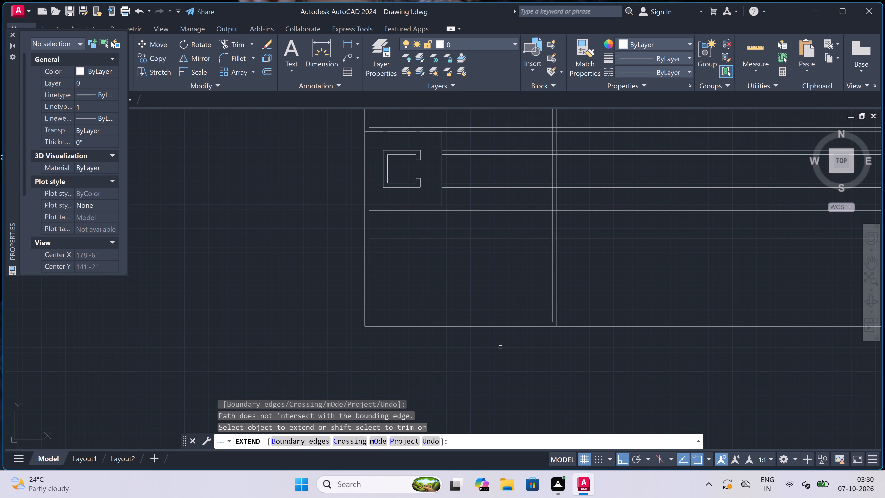
{"action": "scroll", "coordinate": [499, 345], "scroll_direction": "down", "scroll_amount": 2}
{"action": "scroll", "coordinate": [499, 344], "scroll_direction": "up", "scroll_amount": 1}
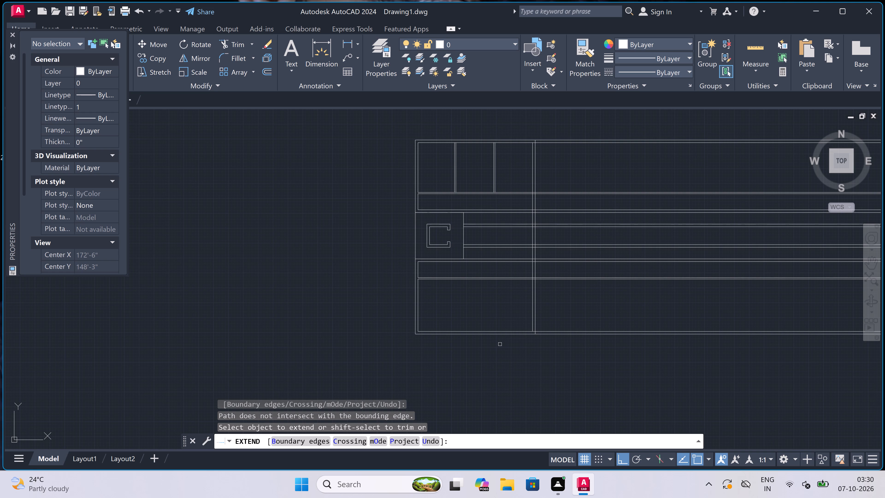
{"action": "key", "text": "Escape"}
Trim all horizontal wall lines that run past the right wall's outer face, from top wall to bottom wall.
{"action": "type", "text": "tr"}
{"action": "key", "text": "space"}
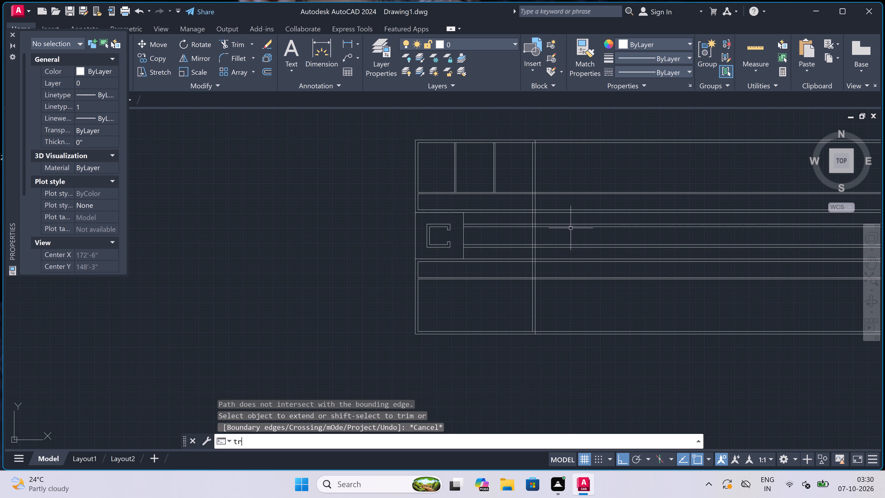
{"action": "left_click", "coordinate": [566, 120]}
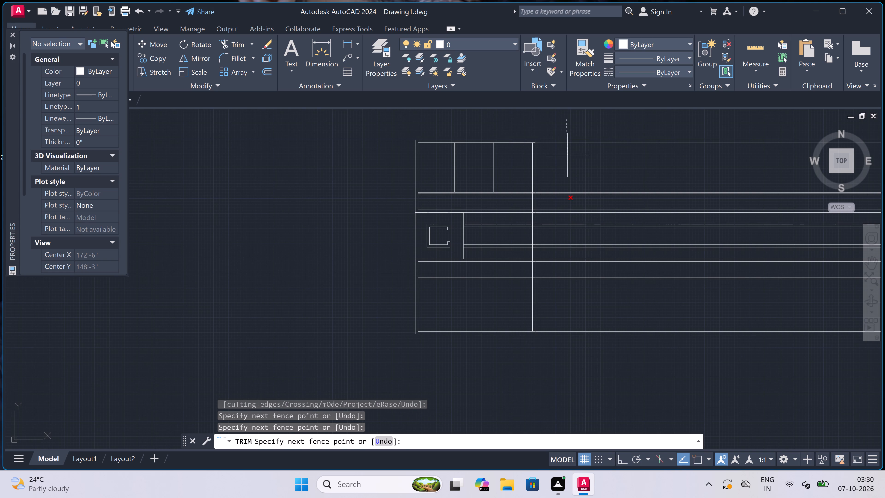
{"action": "left_click_drag", "start_coordinate": [566, 342], "coordinate": [568, 343]}
{"action": "left_click", "coordinate": [568, 343]}
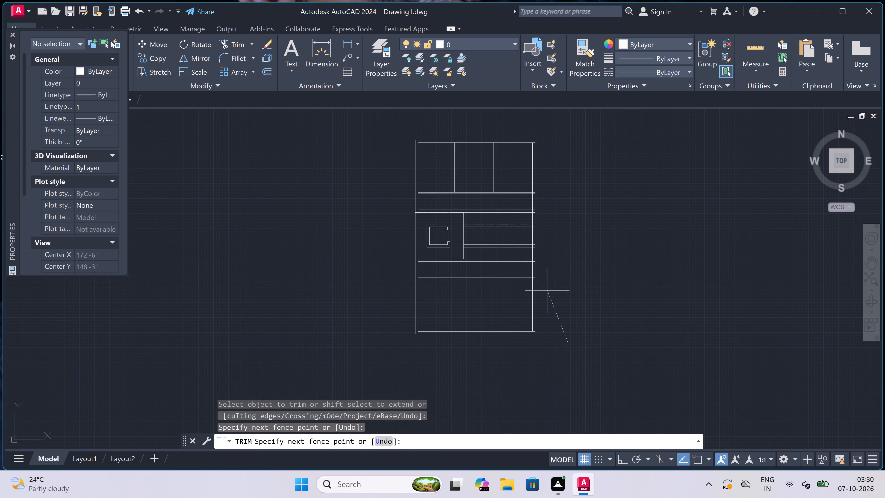
Trim the horizontal wall lines crossing the right wall's 9" thickness back to its inner face, from top wall to bottom wall.
{"action": "double_click", "coordinate": [569, 217]}
{"action": "double_click", "coordinate": [550, 128]}
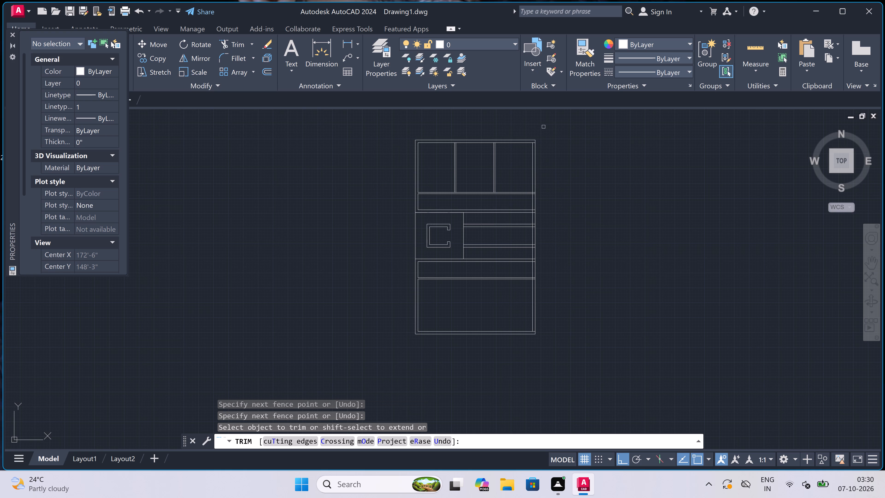
{"action": "scroll", "coordinate": [530, 148], "scroll_direction": "up", "scroll_amount": 4}
{"action": "scroll", "coordinate": [544, 124], "scroll_direction": "up", "scroll_amount": 2}
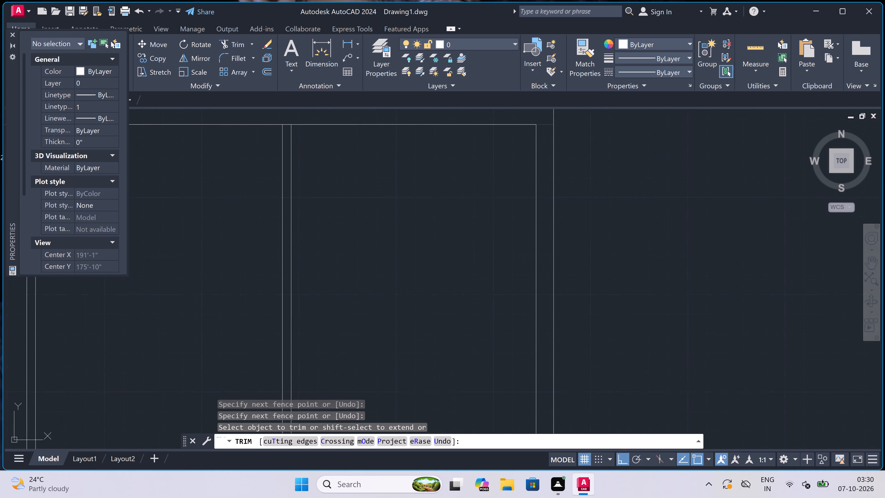
{"action": "left_click", "coordinate": [544, 123]}
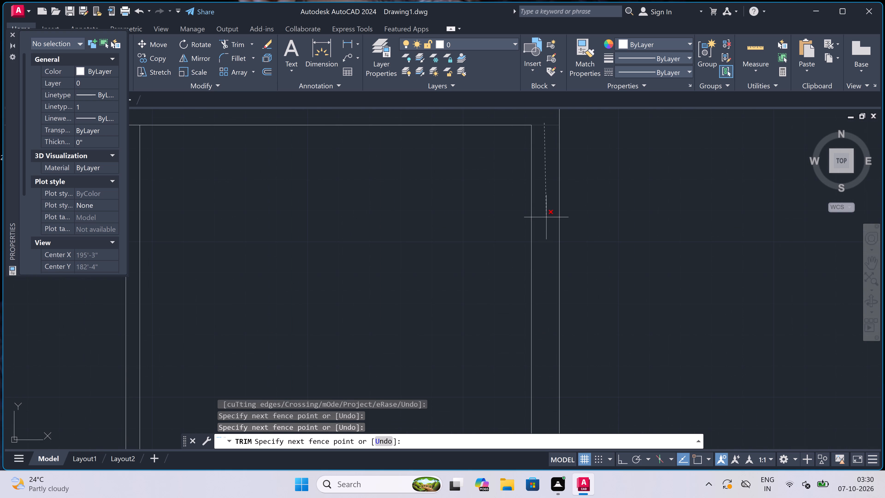
{"action": "scroll", "coordinate": [546, 217], "scroll_direction": "down", "scroll_amount": 7}
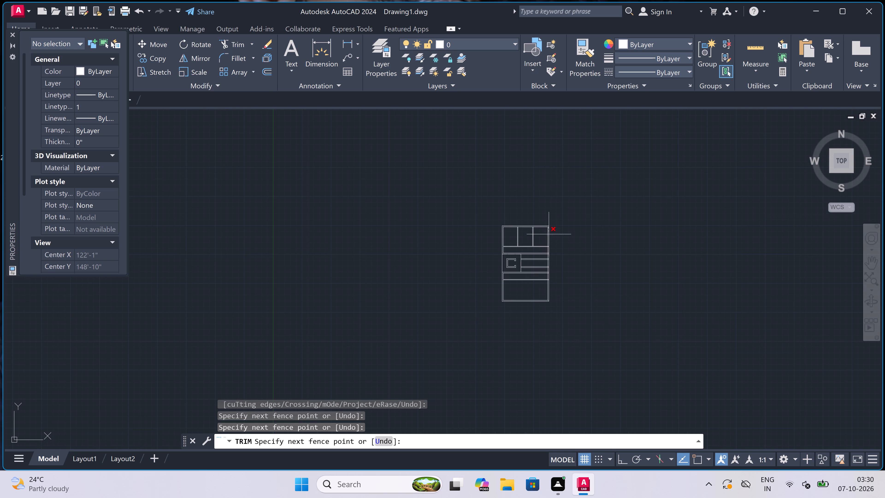
{"action": "scroll", "coordinate": [544, 312], "scroll_direction": "up", "scroll_amount": 3}
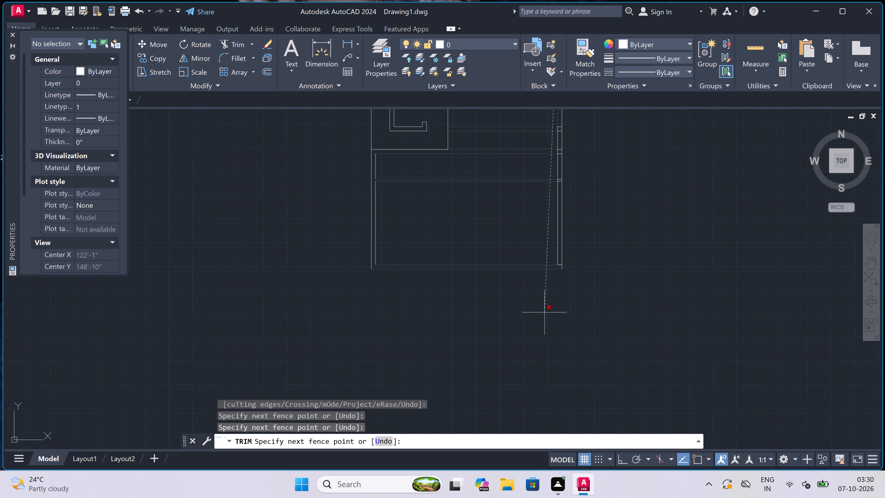
{"action": "scroll", "coordinate": [555, 264], "scroll_direction": "up", "scroll_amount": 4}
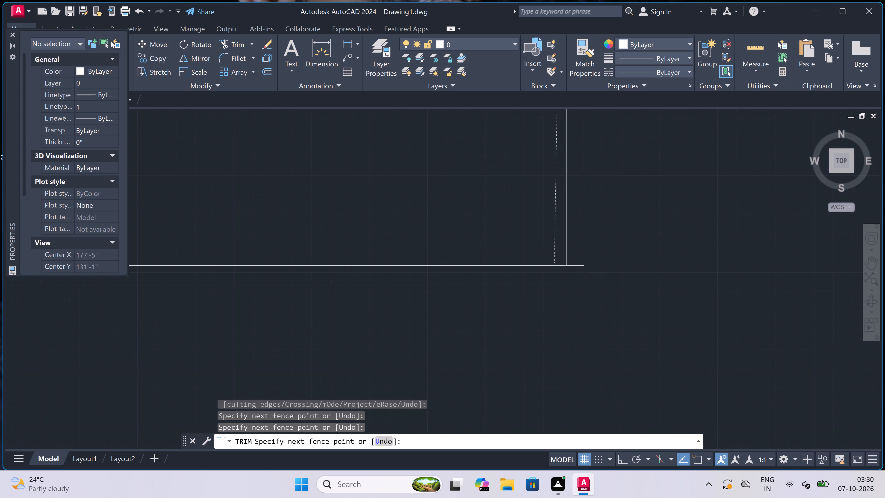
{"action": "scroll", "coordinate": [591, 281], "scroll_direction": "up", "scroll_amount": 1}
{"action": "left_click", "coordinate": [592, 281]}
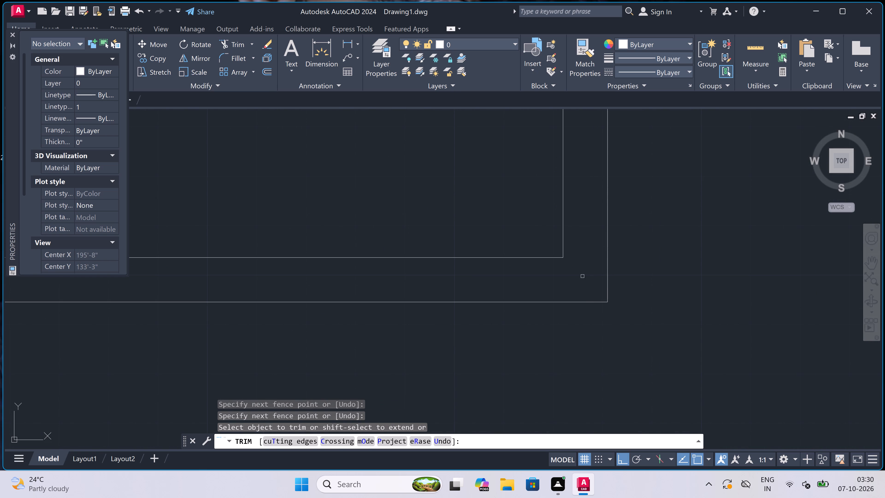
Examine the whole plan, checking the cleaned right wall, the central passage and the upper rooms.
{"action": "scroll", "coordinate": [582, 276], "scroll_direction": "down", "scroll_amount": 7}
{"action": "scroll", "coordinate": [578, 233], "scroll_direction": "up", "scroll_amount": 2}
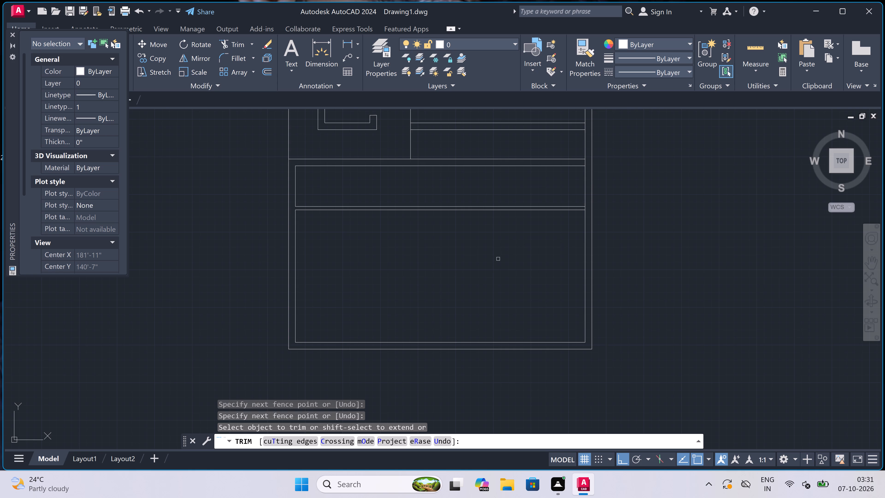
{"action": "scroll", "coordinate": [498, 259], "scroll_direction": "down", "scroll_amount": 1}
{"action": "scroll", "coordinate": [480, 243], "scroll_direction": "down", "scroll_amount": 1}
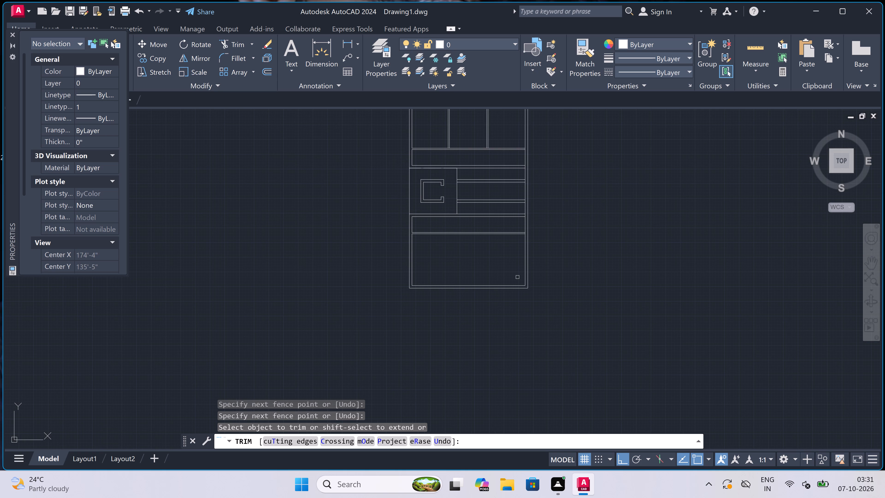
{"action": "scroll", "coordinate": [516, 272], "scroll_direction": "down", "scroll_amount": 2}
{"action": "scroll", "coordinate": [495, 207], "scroll_direction": "up", "scroll_amount": 2}
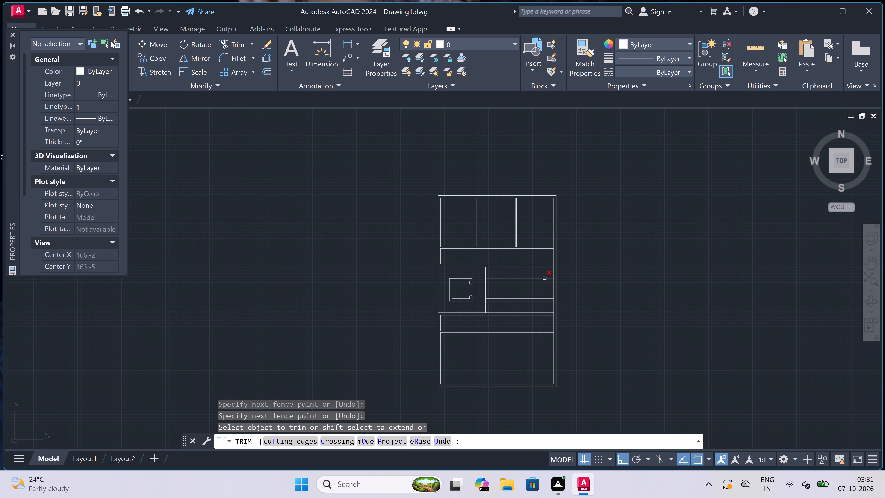
{"action": "scroll", "coordinate": [545, 278], "scroll_direction": "up", "scroll_amount": 1}
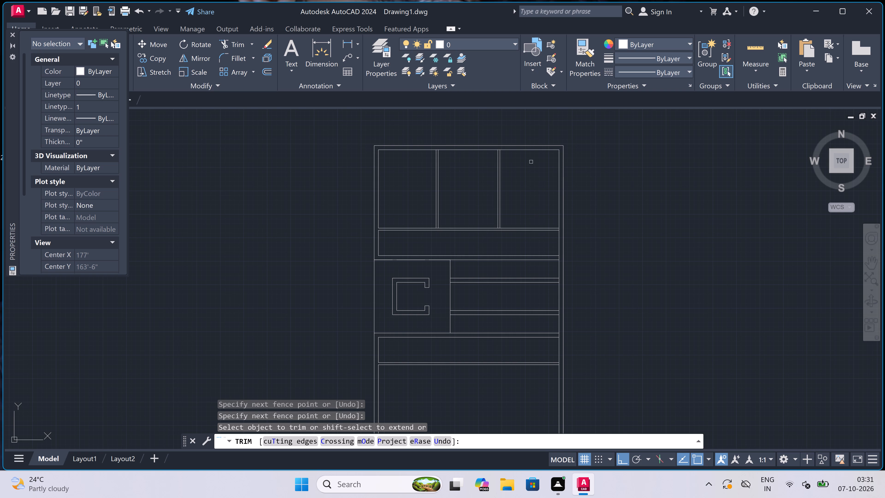
{"action": "scroll", "coordinate": [532, 145], "scroll_direction": "up", "scroll_amount": 2}
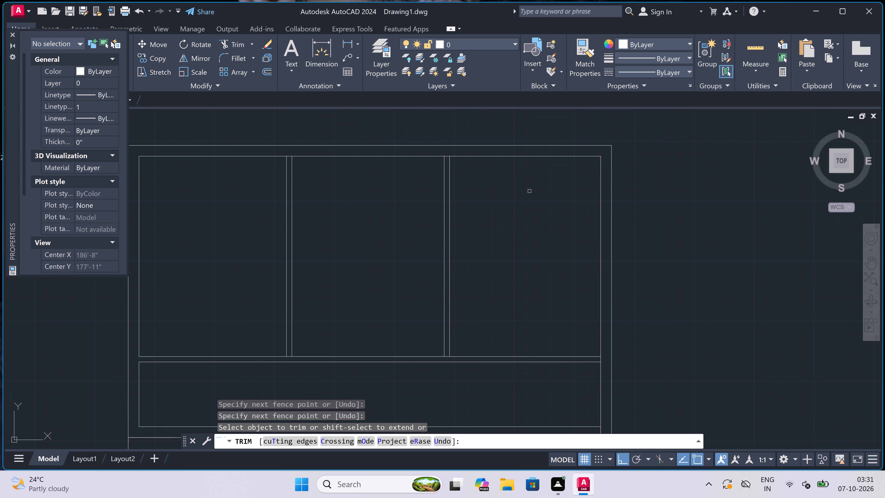
{"action": "scroll", "coordinate": [528, 189], "scroll_direction": "down", "scroll_amount": 2}
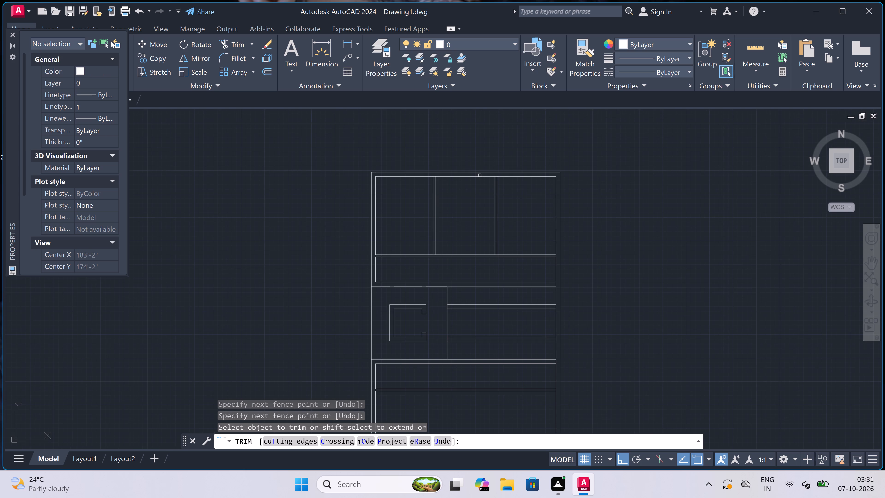
Draw lines from the middle upper room's top-left corner through the top wall, 1'3" beyond it, and across to the second partition's left face.
{"action": "scroll", "coordinate": [445, 162], "scroll_direction": "up", "scroll_amount": 2}
{"action": "scroll", "coordinate": [481, 187], "scroll_direction": "up", "scroll_amount": 1}
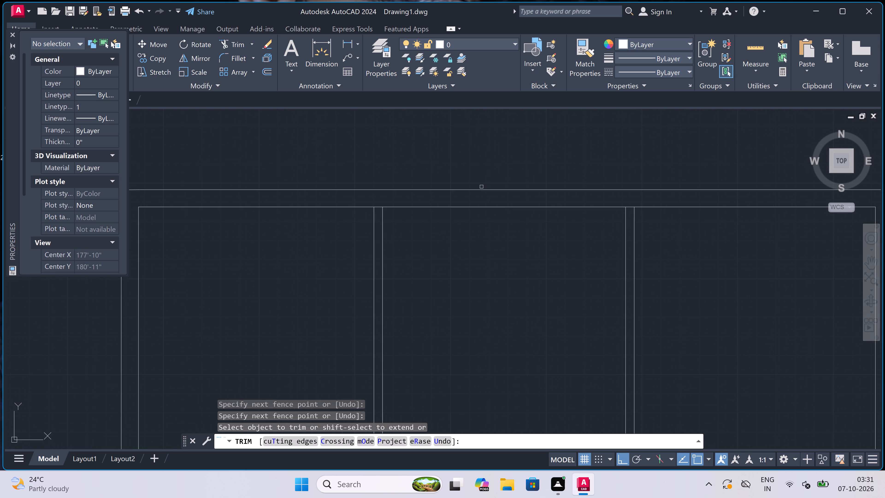
{"action": "key", "text": "Escape"}
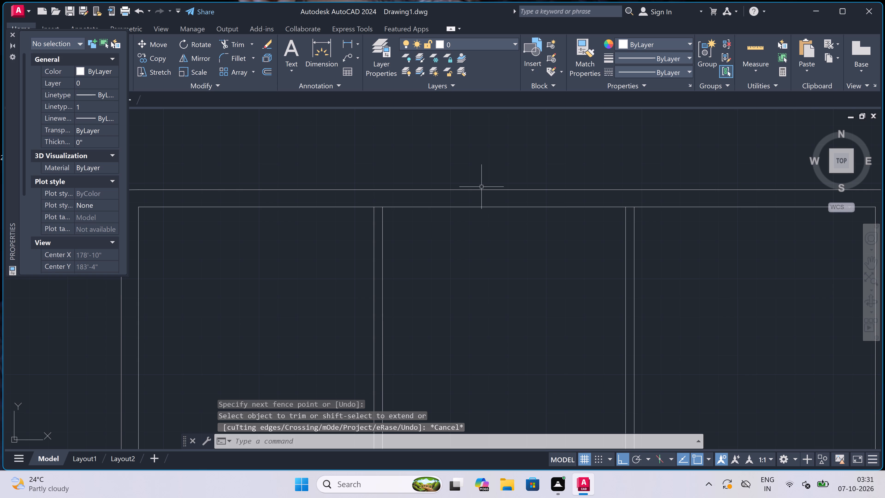
{"action": "type", "text": "l"}
{"action": "key", "text": "space"}
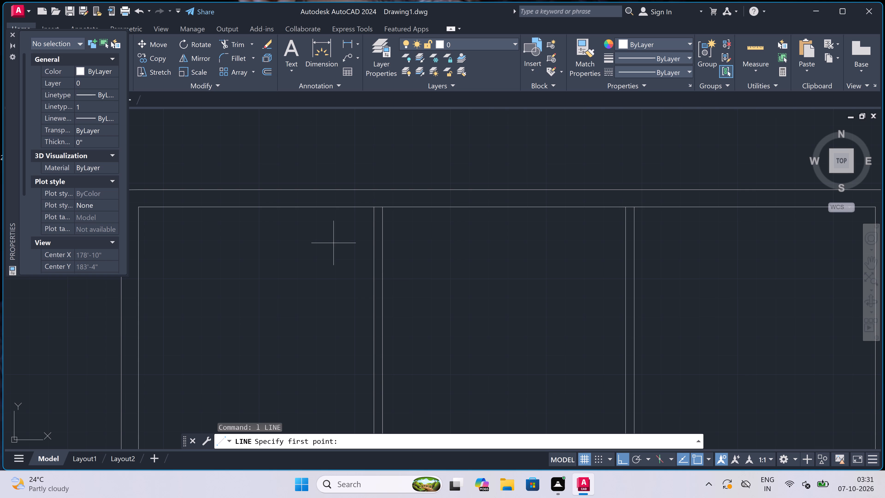
{"action": "left_click", "coordinate": [386, 205]}
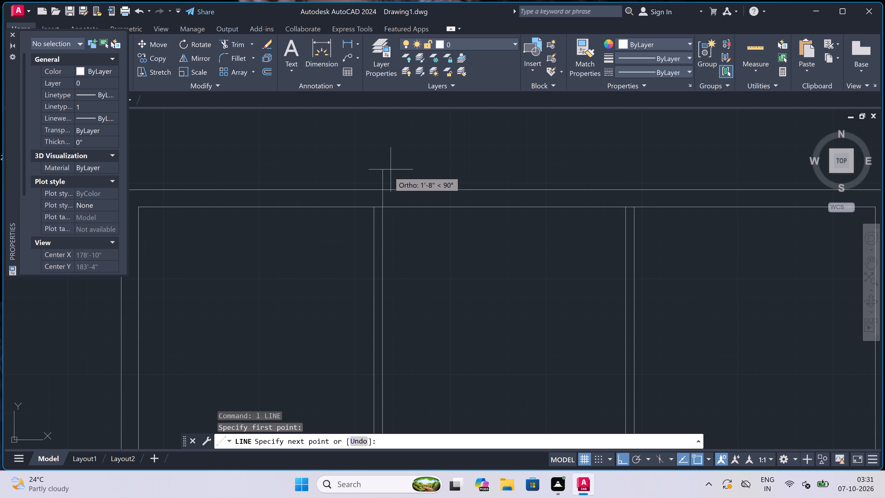
{"action": "left_click", "coordinate": [384, 189]}
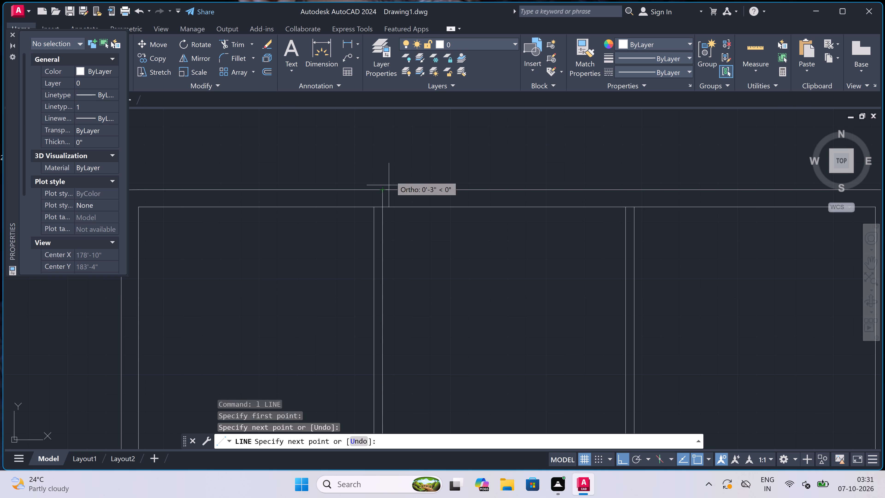
{"action": "type", "text": "1'"}
{"action": "type", "text": "3\""}
{"action": "key", "text": "space"}
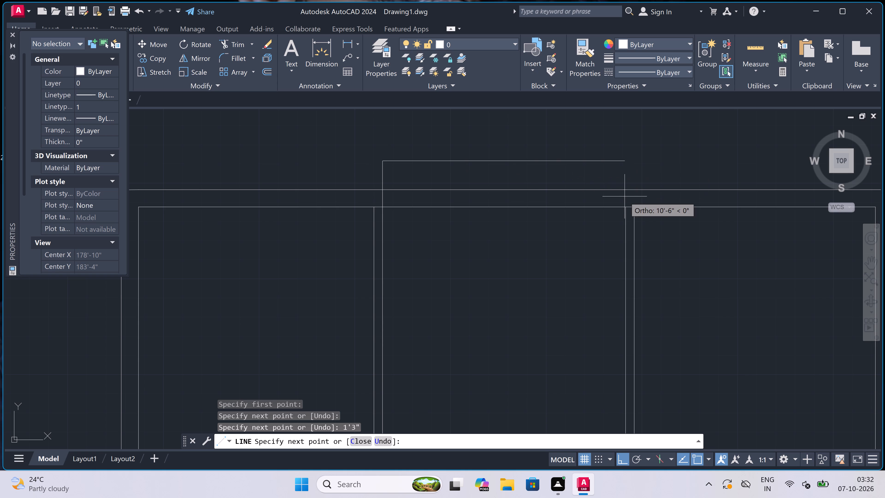
{"action": "double_click", "coordinate": [626, 159]}
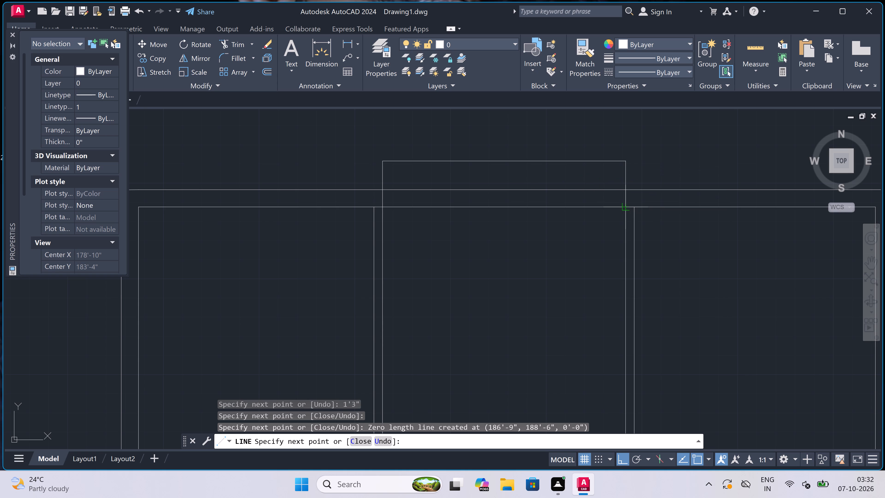
Continue the line down to the top wall's inner line, 1'3" further into the middle room, and across to the first partition.
{"action": "triple_click", "coordinate": [624, 208]}
{"action": "left_click", "coordinate": [625, 208]}
{"action": "type", "text": "1'"}
{"action": "type", "text": "3\""}
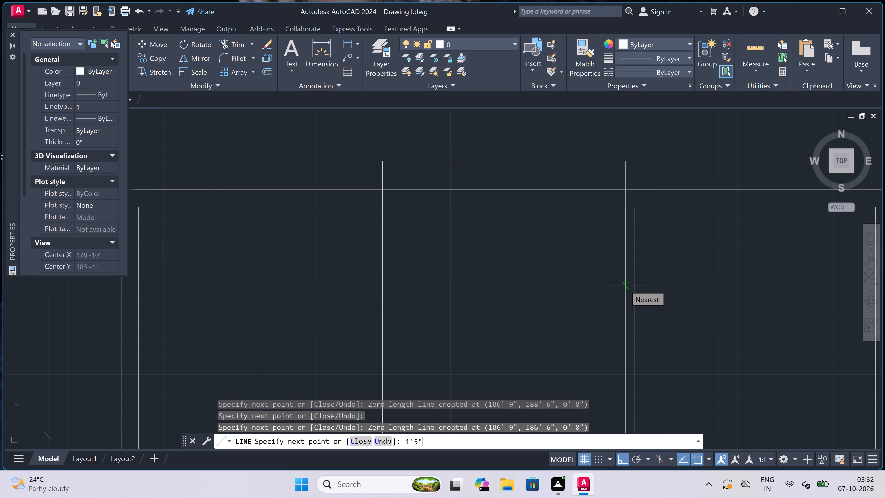
{"action": "key", "text": "space"}
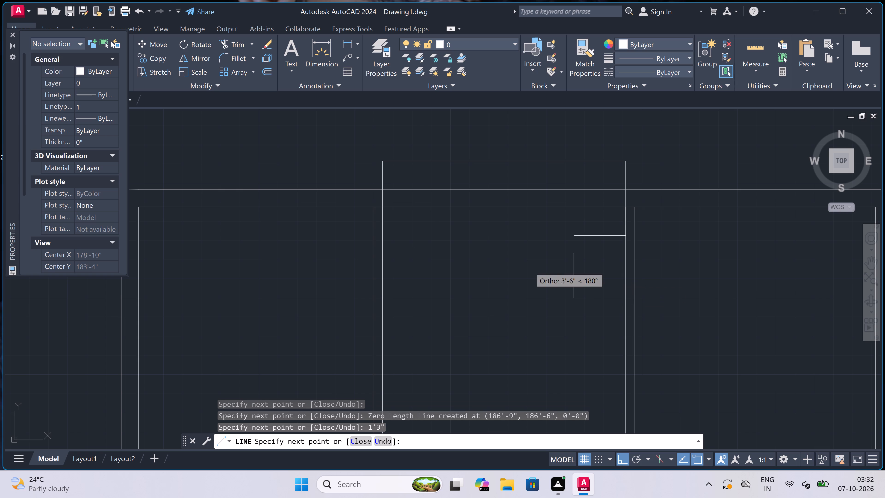
{"action": "left_click", "coordinate": [383, 235]}
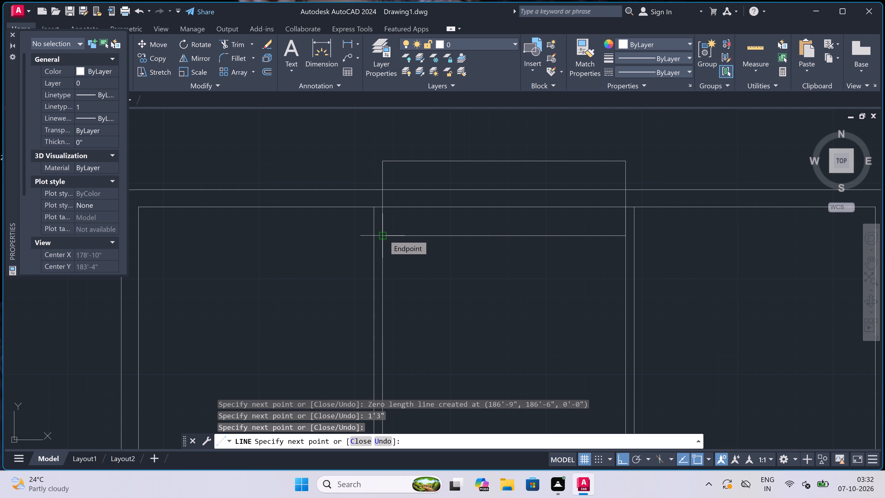
{"action": "key", "text": "Escape"}
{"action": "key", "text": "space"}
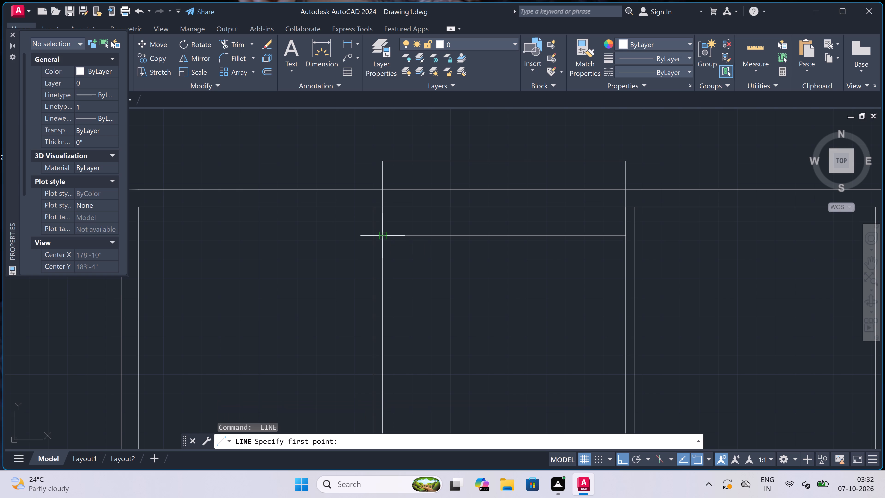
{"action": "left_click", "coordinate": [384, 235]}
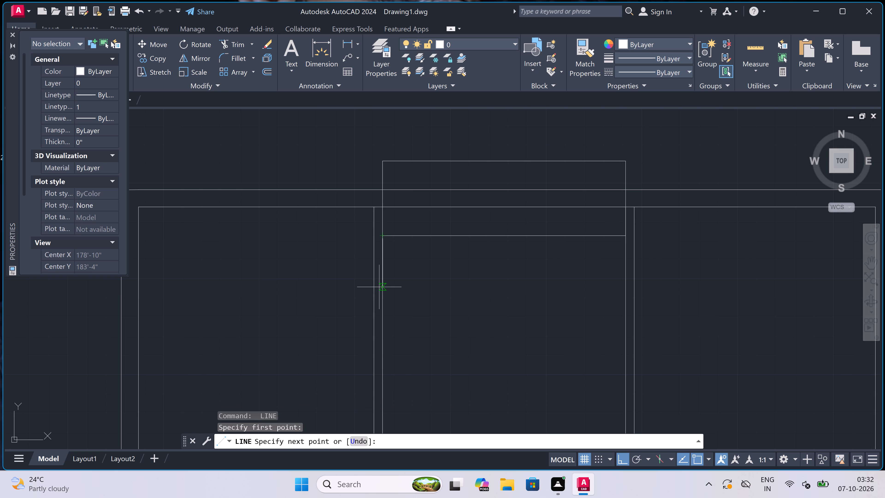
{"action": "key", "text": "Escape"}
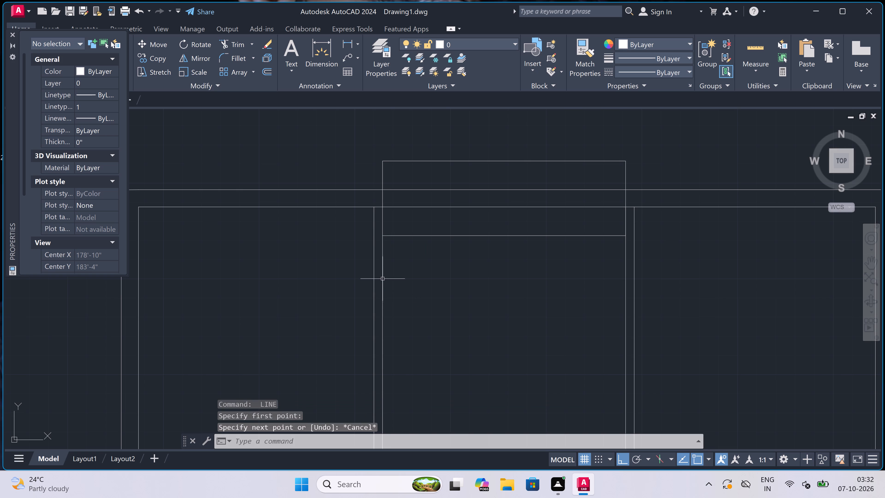
Erase the outline's two horizontal lines, the one inside the middle upper room and the one above the top wall.
{"action": "scroll", "coordinate": [445, 230], "scroll_direction": "up", "scroll_amount": 1}
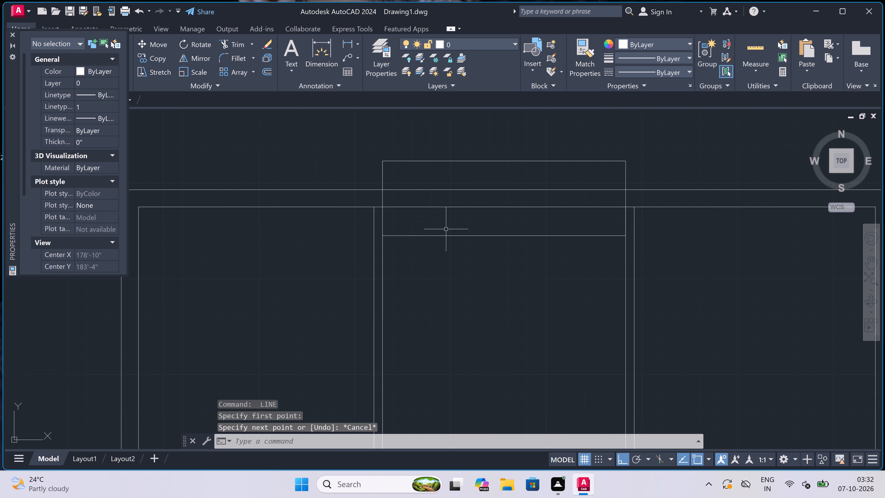
{"action": "left_click", "coordinate": [444, 229]}
{"action": "left_click", "coordinate": [416, 276]}
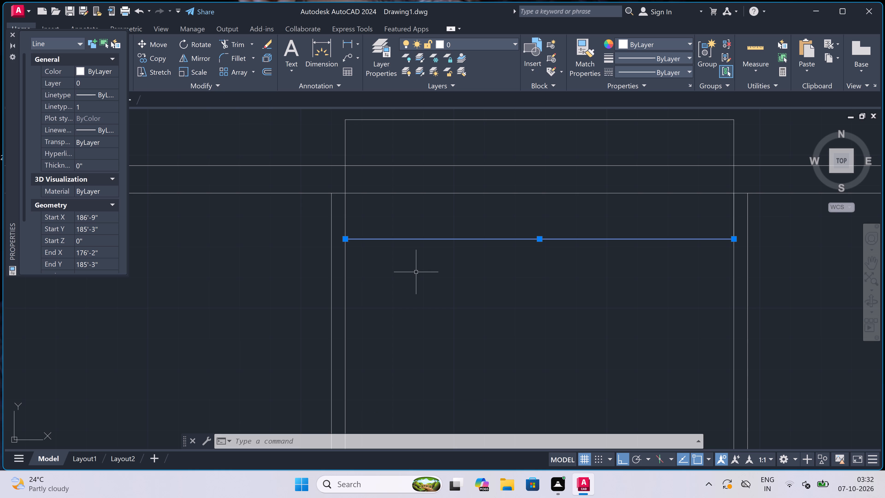
{"action": "key", "text": "Delete"}
{"action": "scroll", "coordinate": [416, 272], "scroll_direction": "down", "scroll_amount": 1}
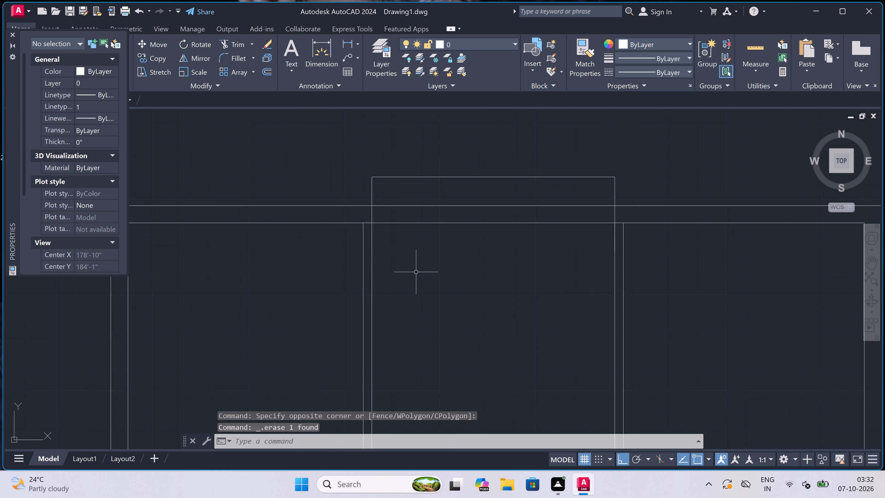
{"action": "scroll", "coordinate": [416, 272], "scroll_direction": "down", "scroll_amount": 2}
{"action": "scroll", "coordinate": [445, 246], "scroll_direction": "up", "scroll_amount": 2}
{"action": "scroll", "coordinate": [457, 230], "scroll_direction": "up", "scroll_amount": 1}
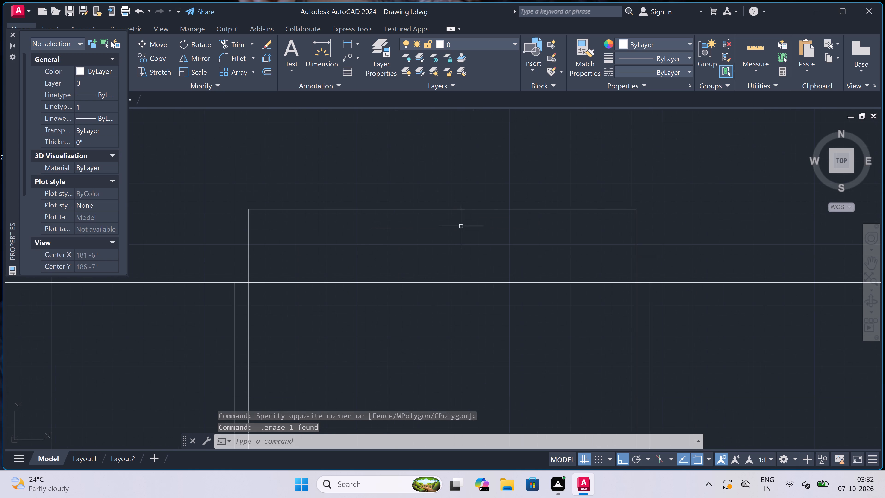
{"action": "double_click", "coordinate": [472, 208]}
{"action": "key", "text": "Delete"}
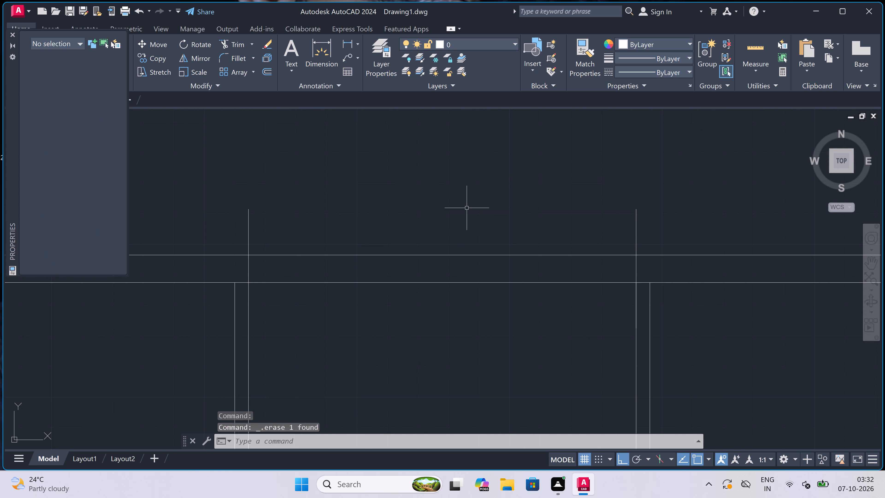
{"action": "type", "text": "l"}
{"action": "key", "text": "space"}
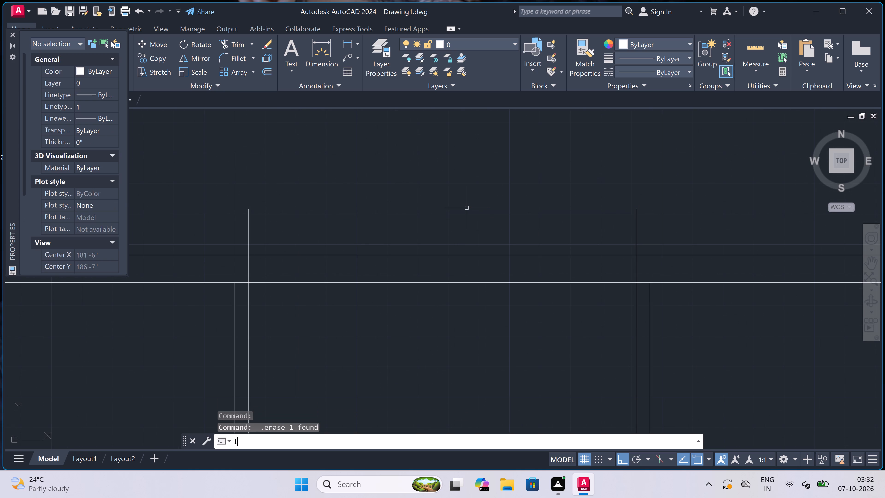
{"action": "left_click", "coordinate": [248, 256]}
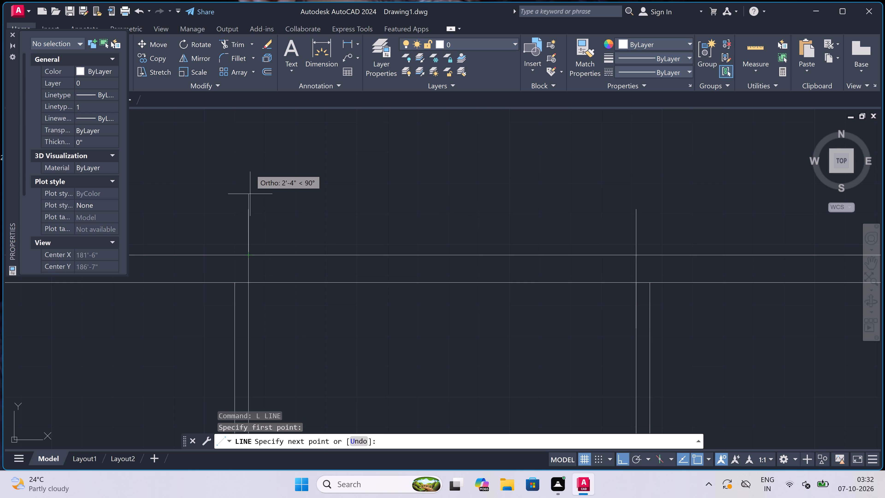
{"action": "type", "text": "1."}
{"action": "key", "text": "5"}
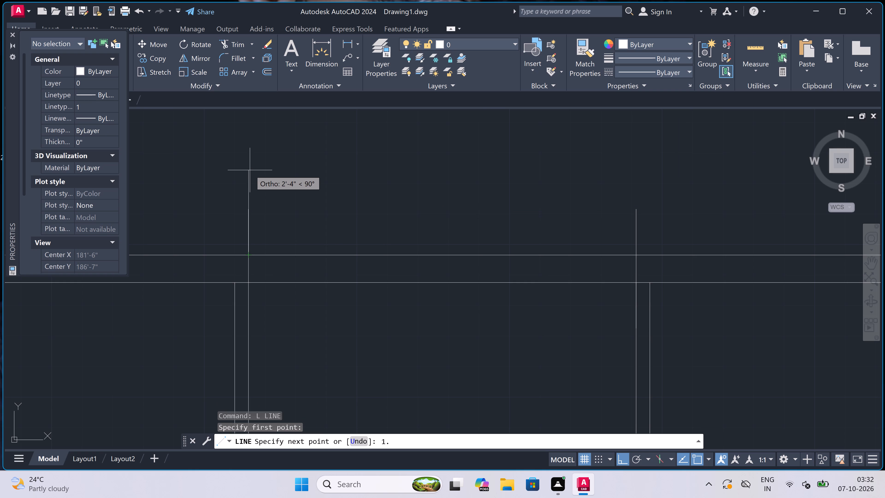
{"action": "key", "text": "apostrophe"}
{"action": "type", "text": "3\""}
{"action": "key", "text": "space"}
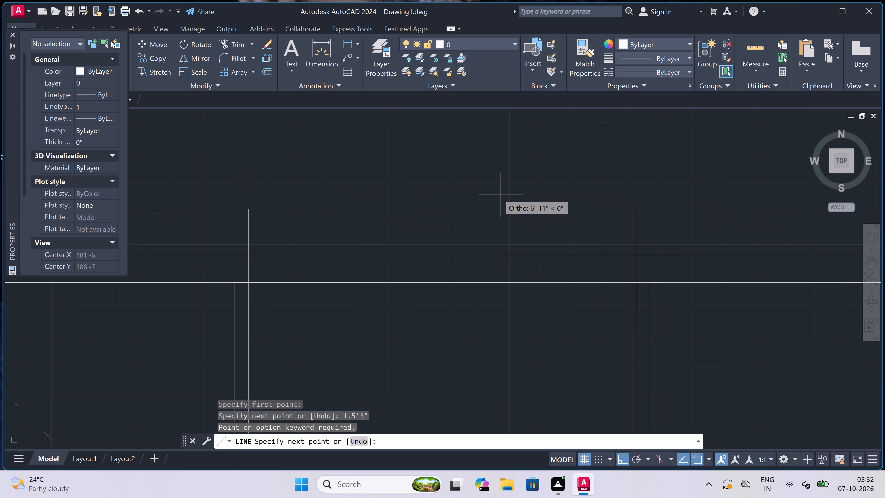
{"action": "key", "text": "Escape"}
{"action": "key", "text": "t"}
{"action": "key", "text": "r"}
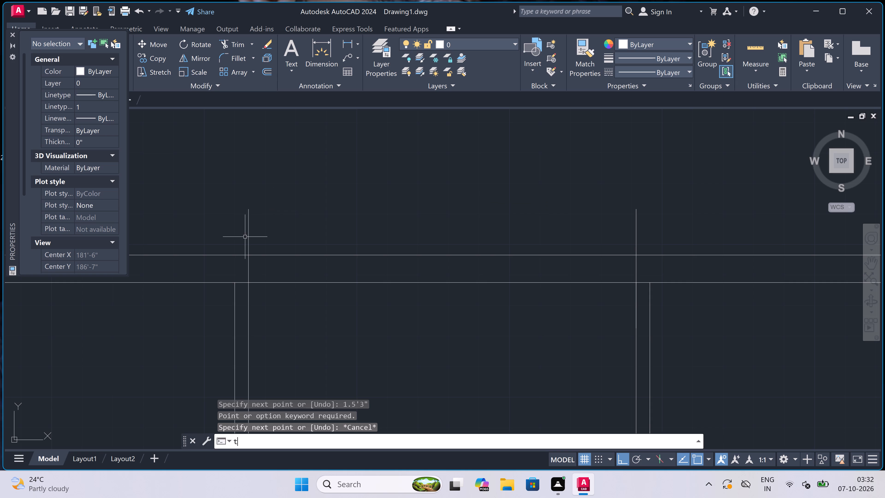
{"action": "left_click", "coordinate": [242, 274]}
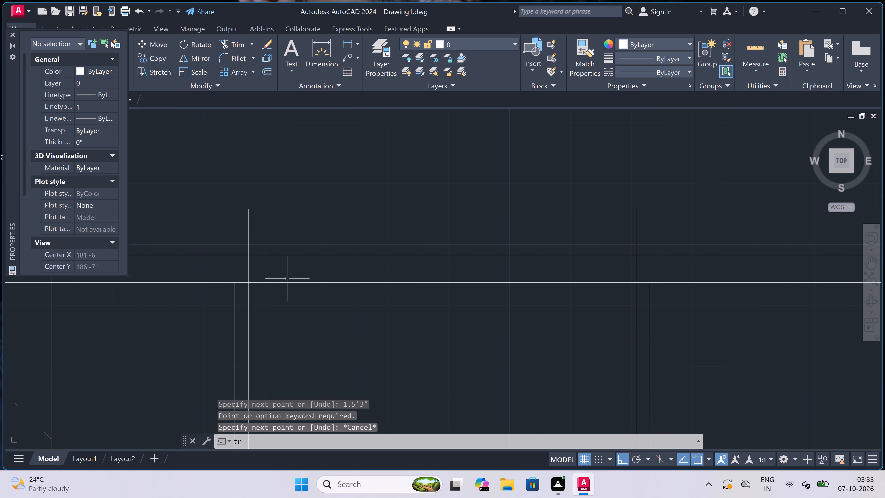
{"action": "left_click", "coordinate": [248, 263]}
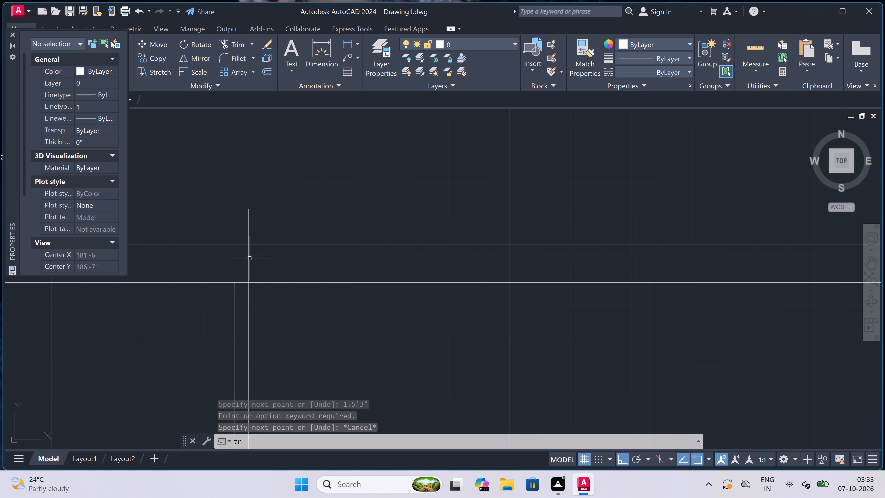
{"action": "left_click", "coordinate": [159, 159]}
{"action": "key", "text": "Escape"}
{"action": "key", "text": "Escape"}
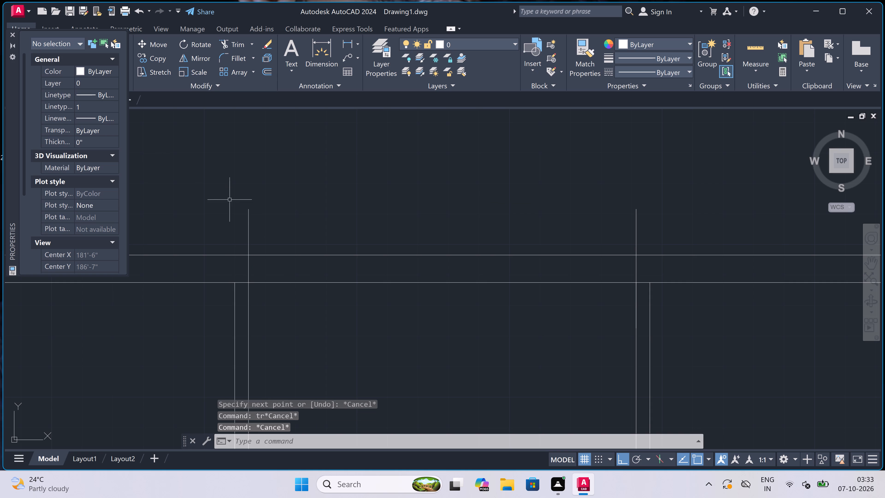
Erase the short vertical line projecting above the top wall in line with the first partition's right face.
{"action": "left_click", "coordinate": [249, 223]}
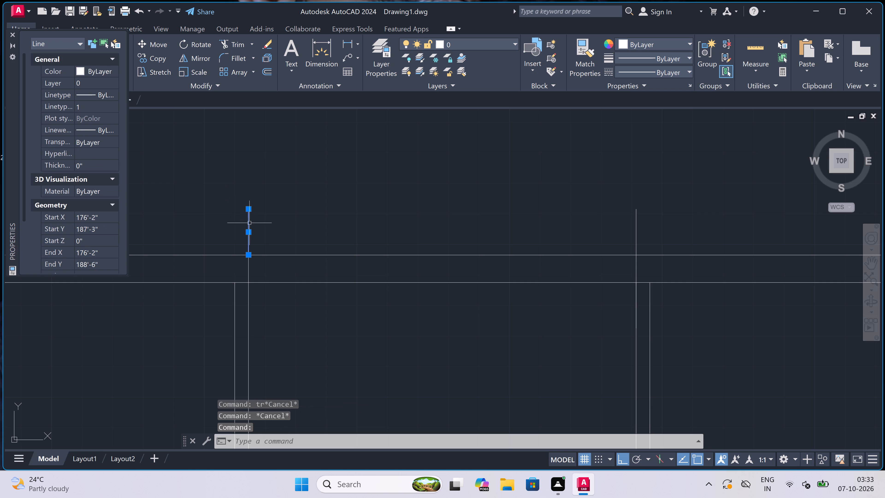
{"action": "key", "text": "Delete"}
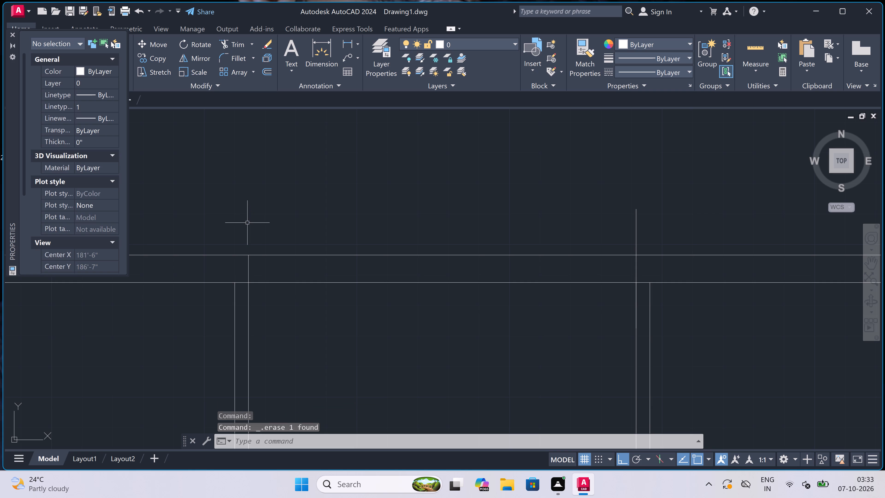
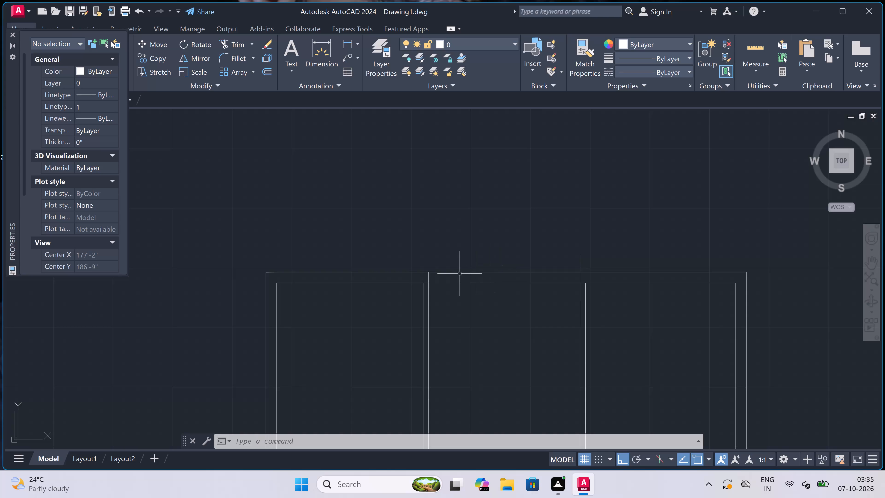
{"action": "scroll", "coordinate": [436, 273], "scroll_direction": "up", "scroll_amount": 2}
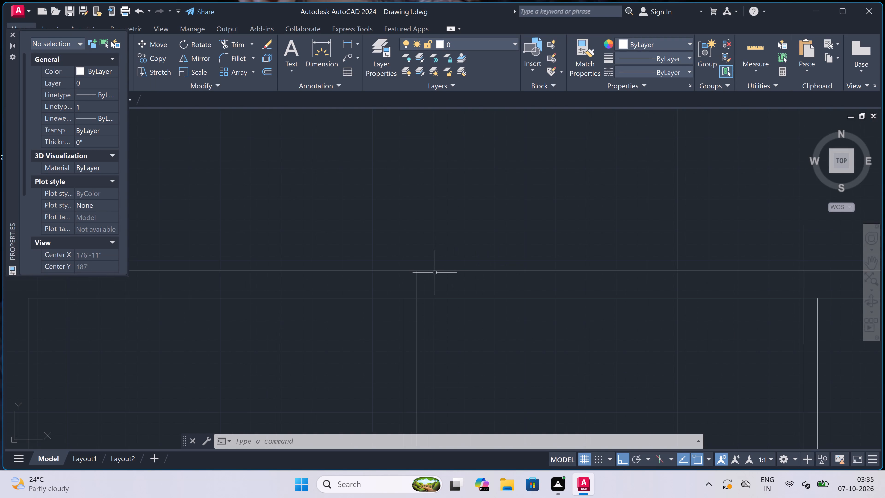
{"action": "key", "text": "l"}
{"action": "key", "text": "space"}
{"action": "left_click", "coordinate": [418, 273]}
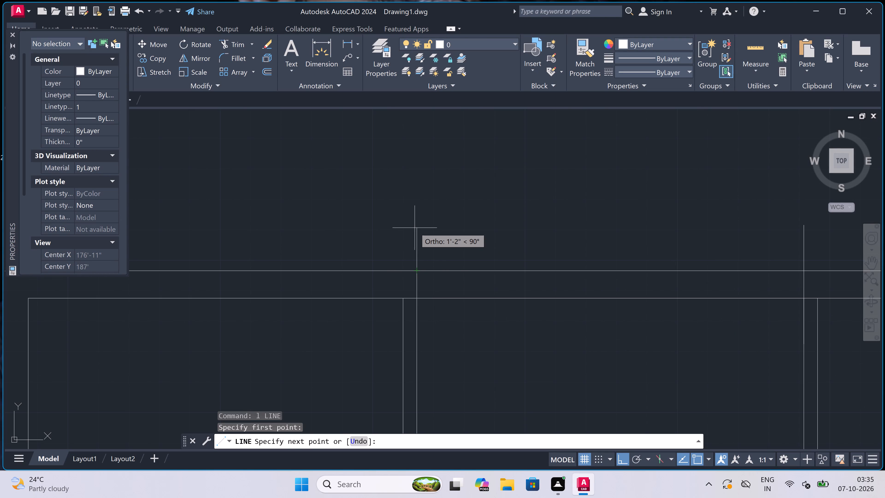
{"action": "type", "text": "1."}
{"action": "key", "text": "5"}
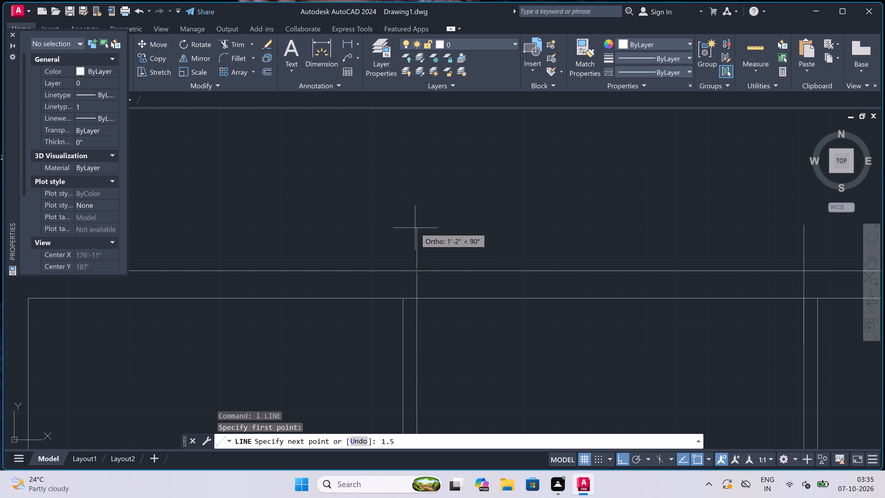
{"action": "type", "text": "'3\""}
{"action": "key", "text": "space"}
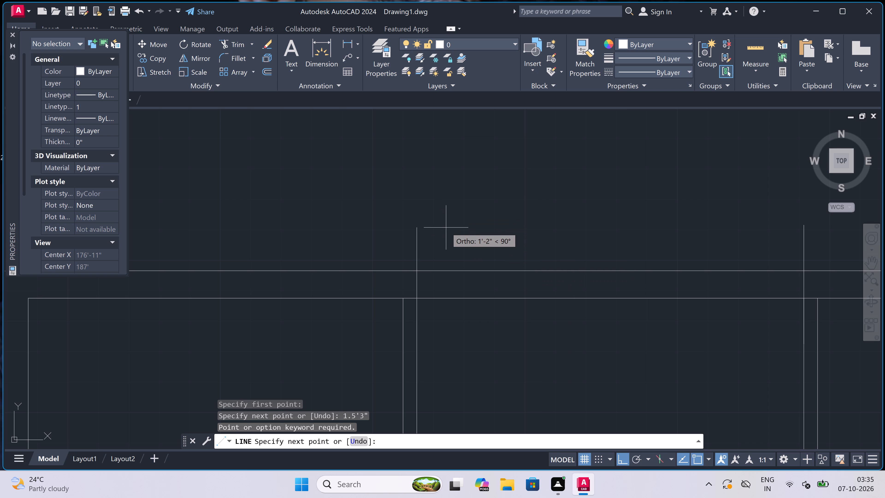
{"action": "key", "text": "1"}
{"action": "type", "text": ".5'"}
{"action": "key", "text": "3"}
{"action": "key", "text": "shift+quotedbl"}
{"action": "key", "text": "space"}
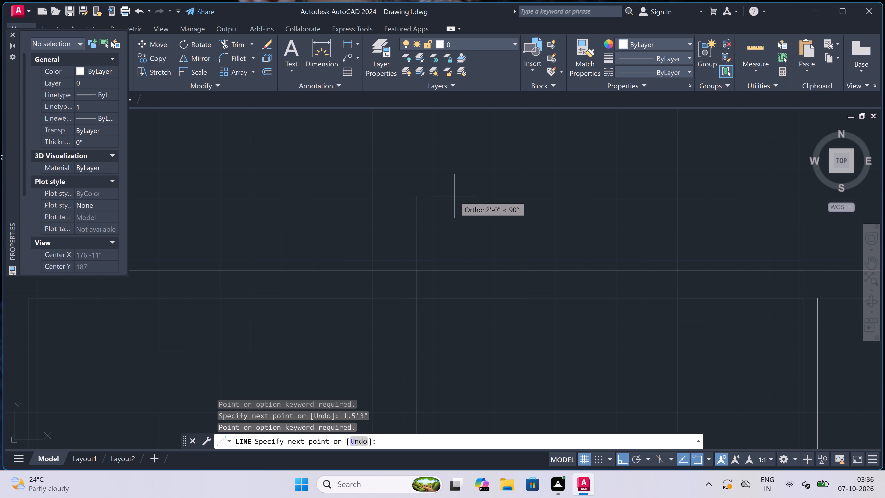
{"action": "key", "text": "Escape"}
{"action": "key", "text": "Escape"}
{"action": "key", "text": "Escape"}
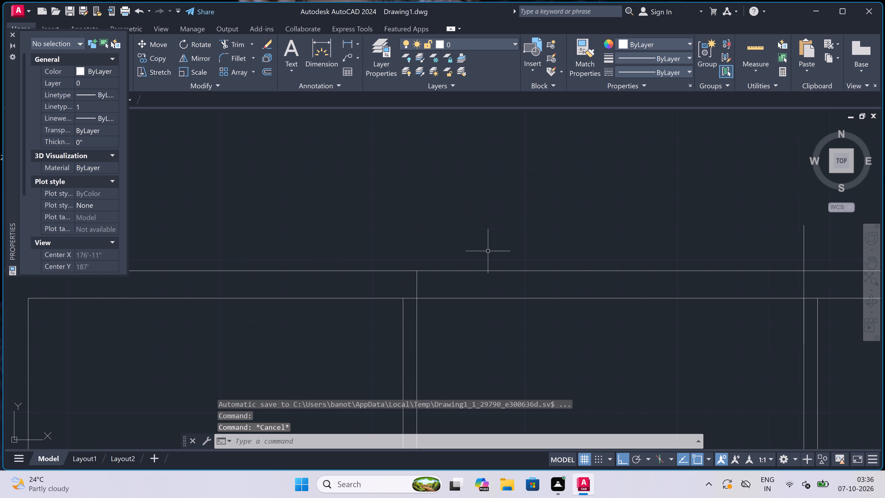
Draw lines from the first partition's right face at the outer top wall 1.5' up, 3" further, across, and down to the second partition's projecting line.
{"action": "key", "text": "l"}
{"action": "key", "text": "space"}
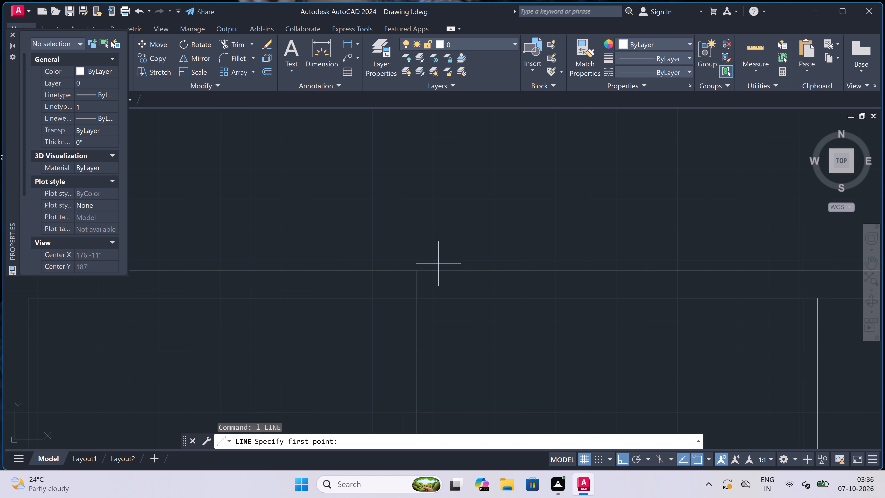
{"action": "left_click", "coordinate": [418, 271]}
{"action": "type", "text": "1."}
{"action": "type", "text": "5'"}
{"action": "key", "text": "space"}
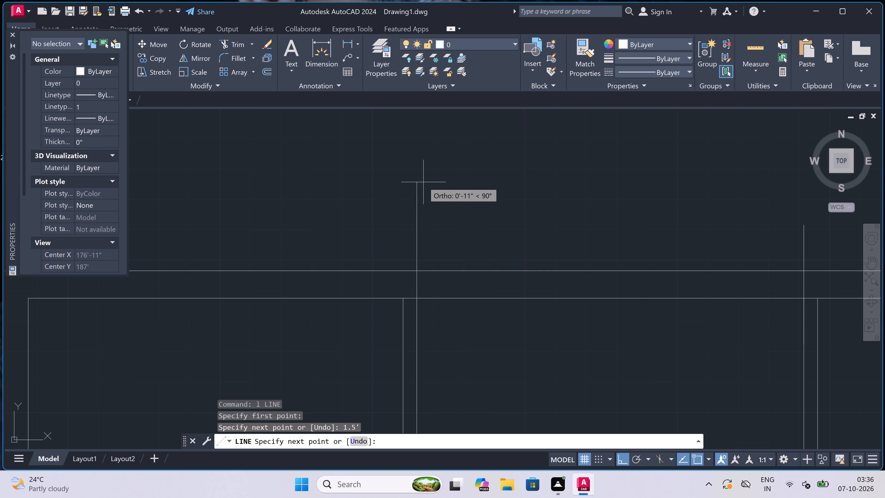
{"action": "type", "text": "3\""}
{"action": "key", "text": "space"}
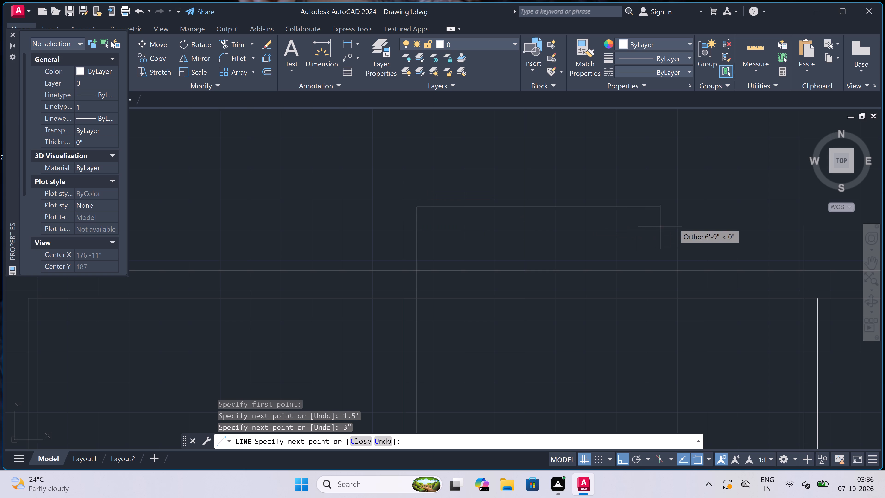
{"action": "scroll", "coordinate": [570, 204], "scroll_direction": "down", "scroll_amount": 3}
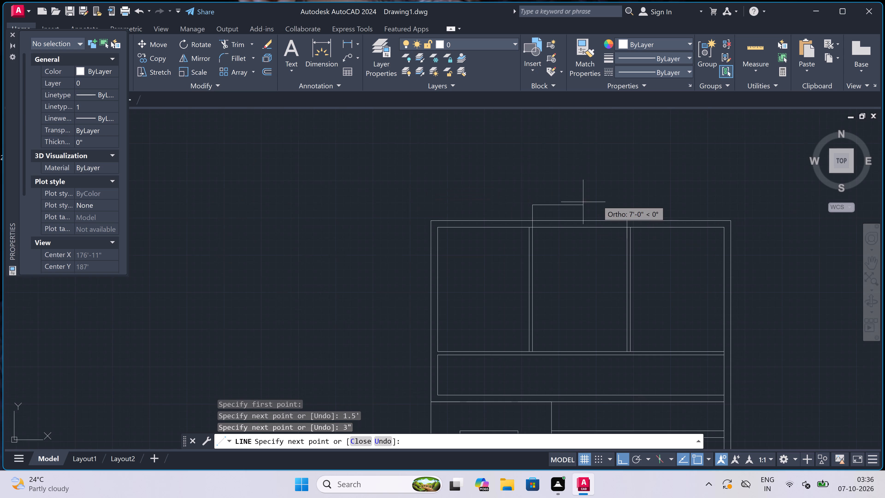
{"action": "scroll", "coordinate": [625, 200], "scroll_direction": "up", "scroll_amount": 3}
{"action": "scroll", "coordinate": [662, 202], "scroll_direction": "up", "scroll_amount": 2}
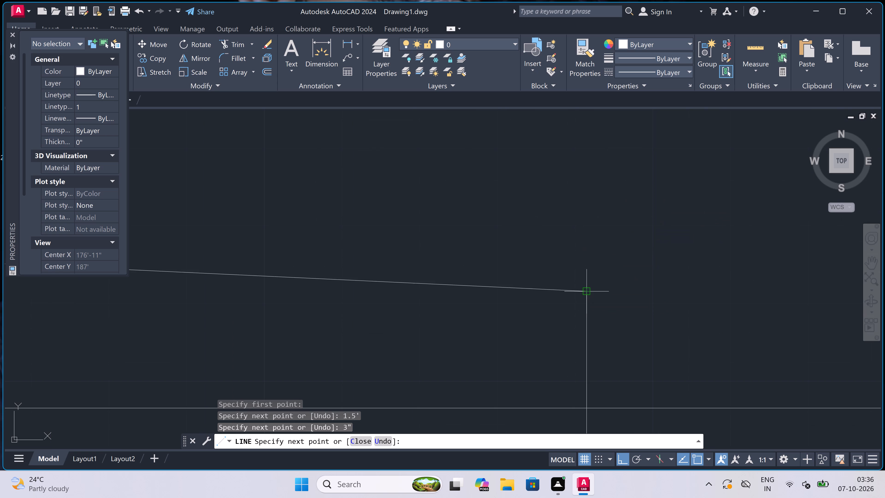
{"action": "left_click", "coordinate": [588, 246]}
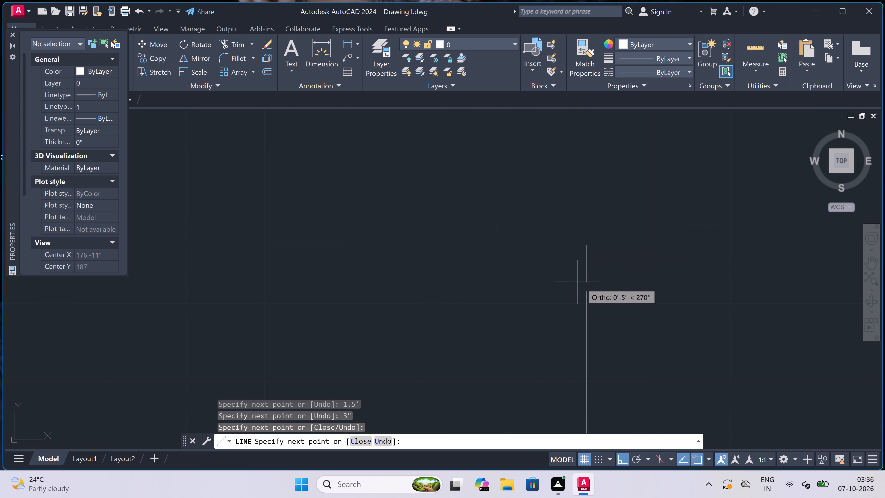
{"action": "left_click", "coordinate": [586, 295]}
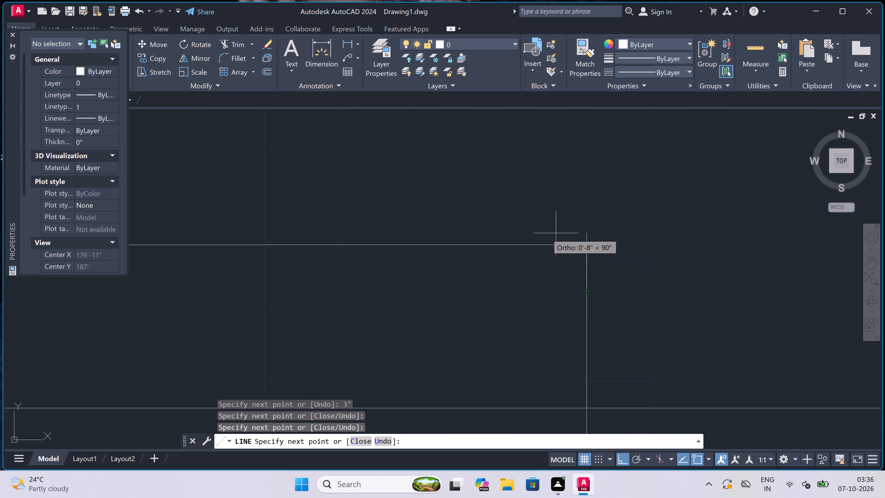
{"action": "key", "text": "Escape"}
Draw a line from the top of the second partition's right face up to the projection's top level and across to its top-right corner.
{"action": "scroll", "coordinate": [546, 233], "scroll_direction": "down", "scroll_amount": 4}
{"action": "scroll", "coordinate": [555, 253], "scroll_direction": "up", "scroll_amount": 2}
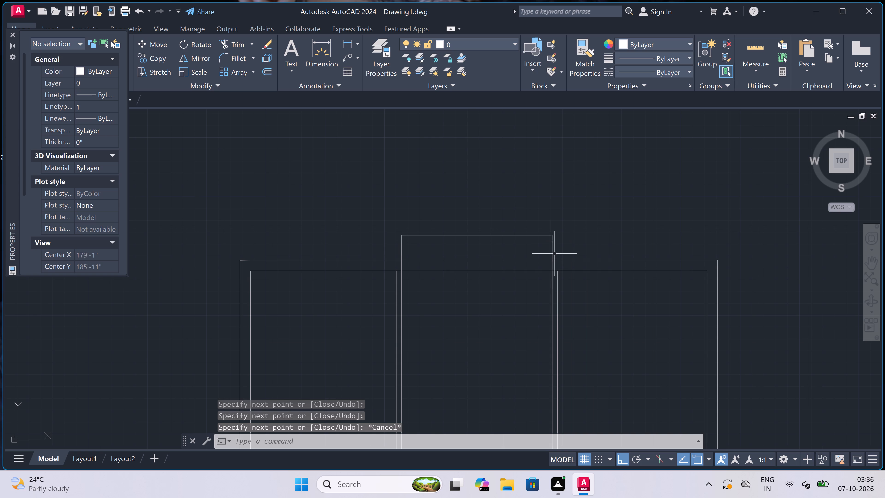
{"action": "key", "text": "space"}
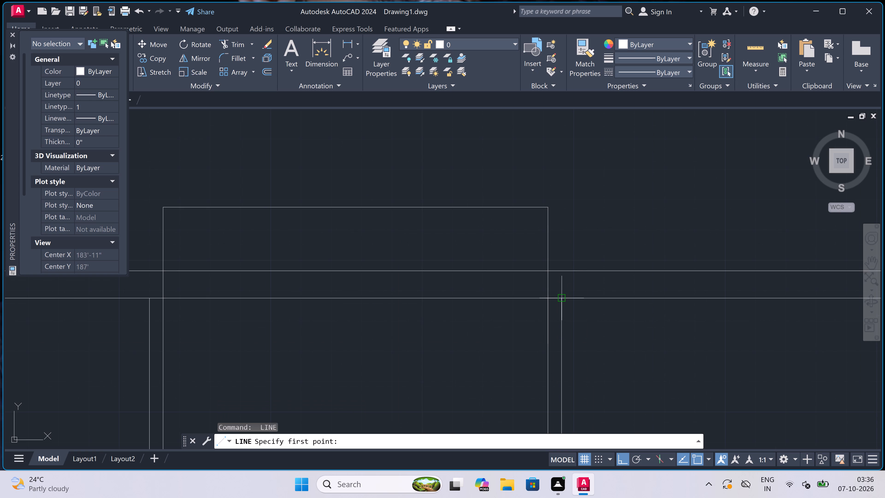
{"action": "left_click_drag", "start_coordinate": [564, 299], "coordinate": [566, 298]}
{"action": "scroll", "coordinate": [556, 192], "scroll_direction": "up", "scroll_amount": 3}
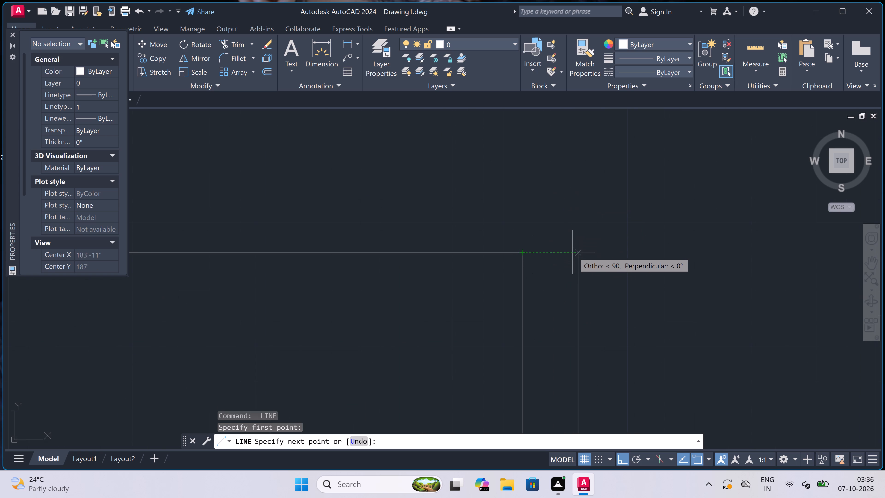
{"action": "left_click", "coordinate": [581, 253]}
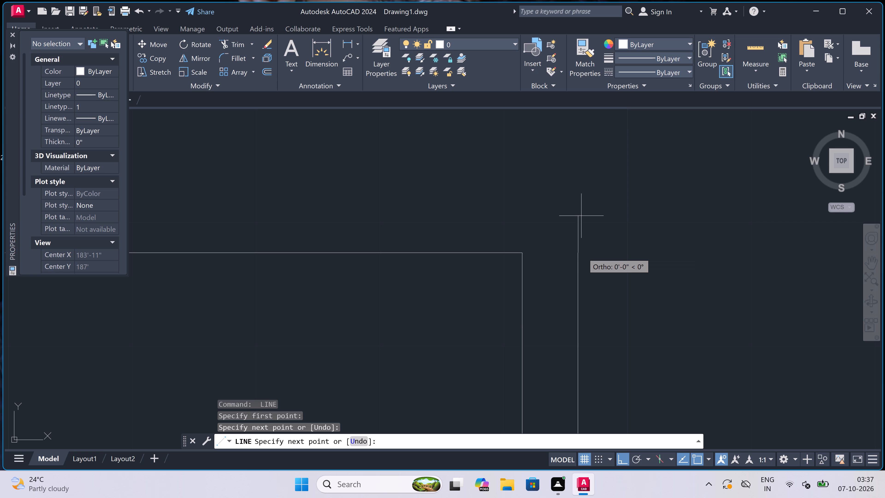
{"action": "left_click", "coordinate": [519, 254]}
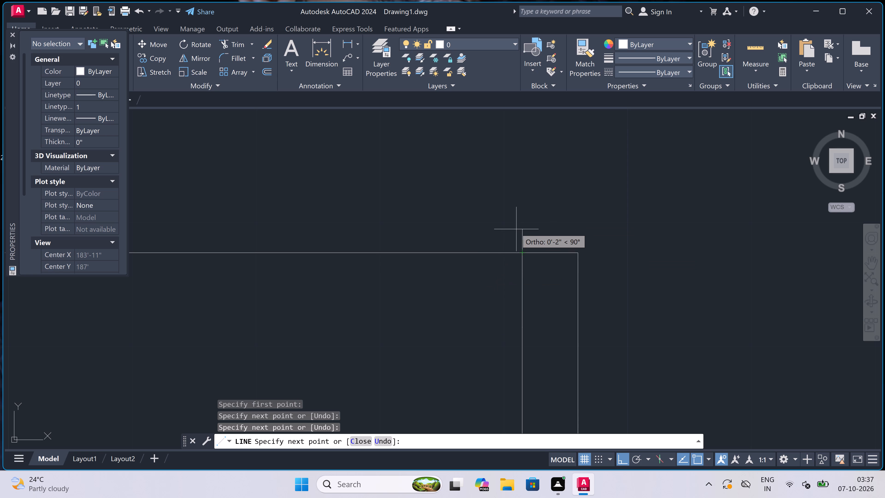
{"action": "key", "text": "Escape"}
Draw a line from the projection's top-left corner 9" outward to the left, and down past both top wall lines.
{"action": "scroll", "coordinate": [503, 215], "scroll_direction": "down", "scroll_amount": 4}
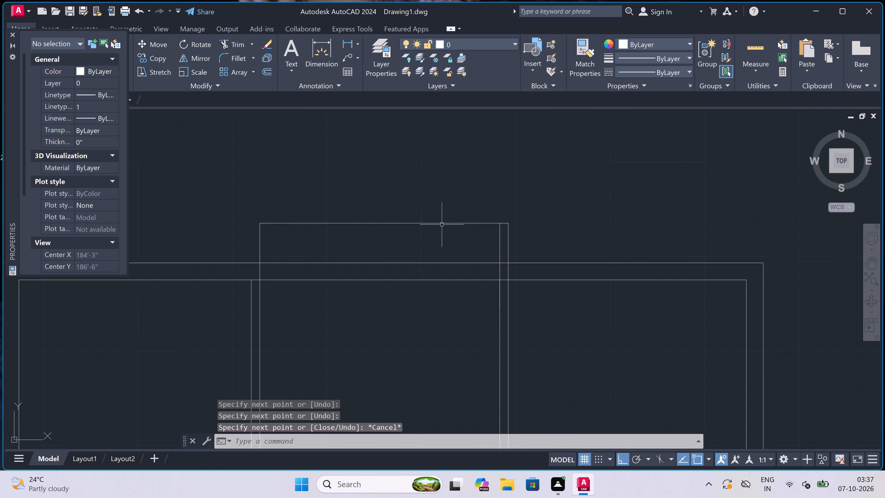
{"action": "scroll", "coordinate": [257, 241], "scroll_direction": "up", "scroll_amount": 2}
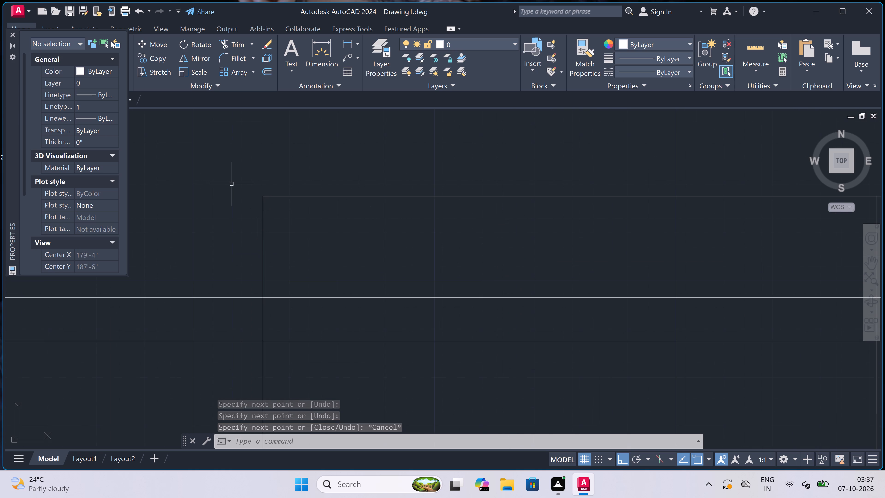
{"action": "key", "text": "space"}
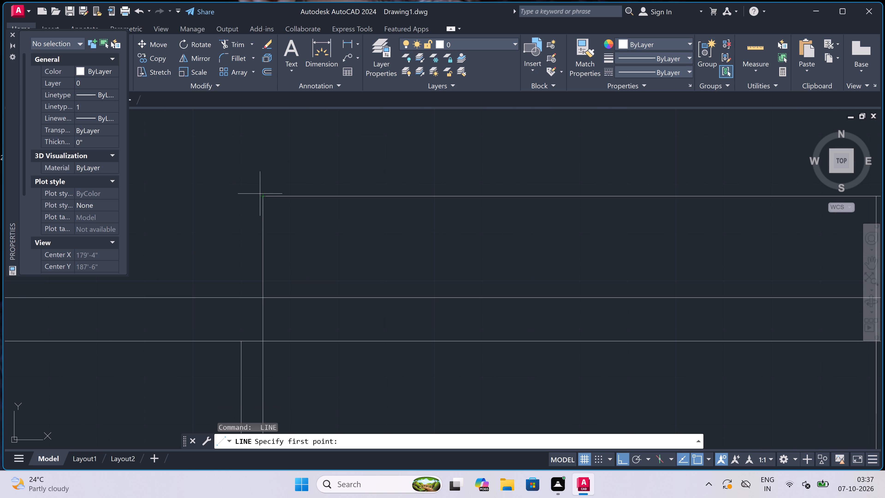
{"action": "left_click", "coordinate": [264, 194]}
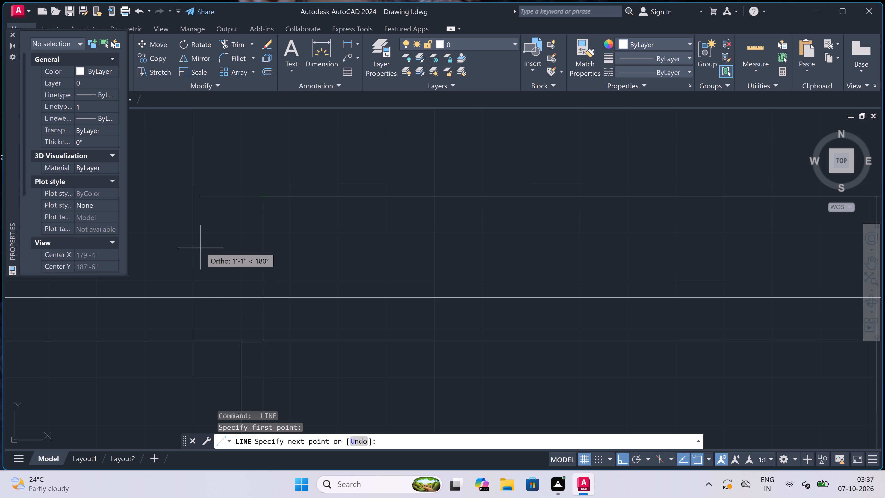
{"action": "type", "text": "9\""}
{"action": "key", "text": "space"}
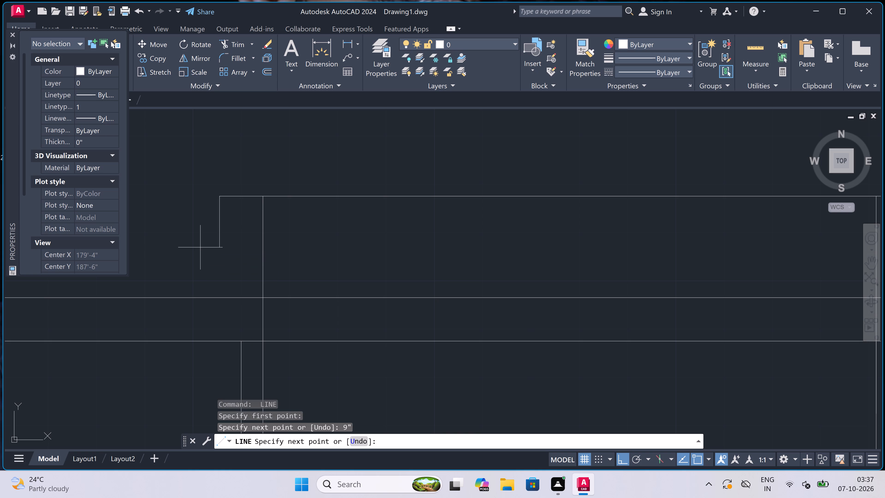
{"action": "scroll", "coordinate": [195, 268], "scroll_direction": "down", "scroll_amount": 2}
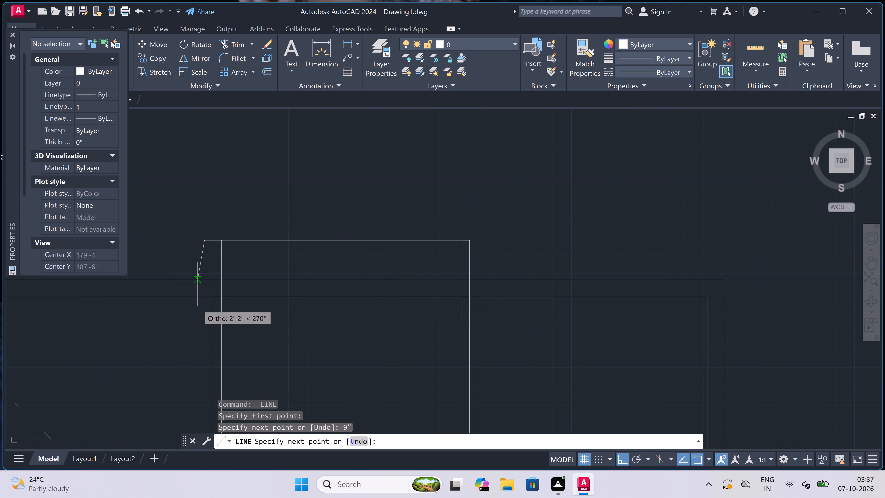
{"action": "double_click", "coordinate": [197, 349]}
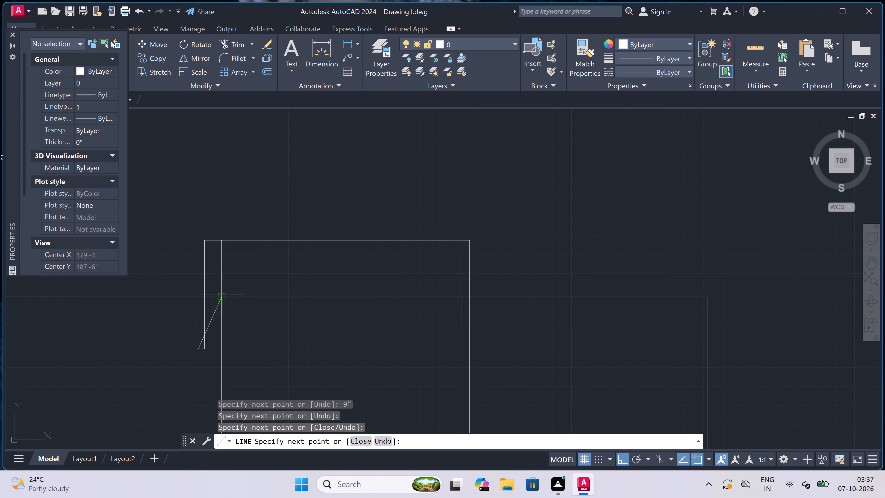
{"action": "key", "text": "Escape"}
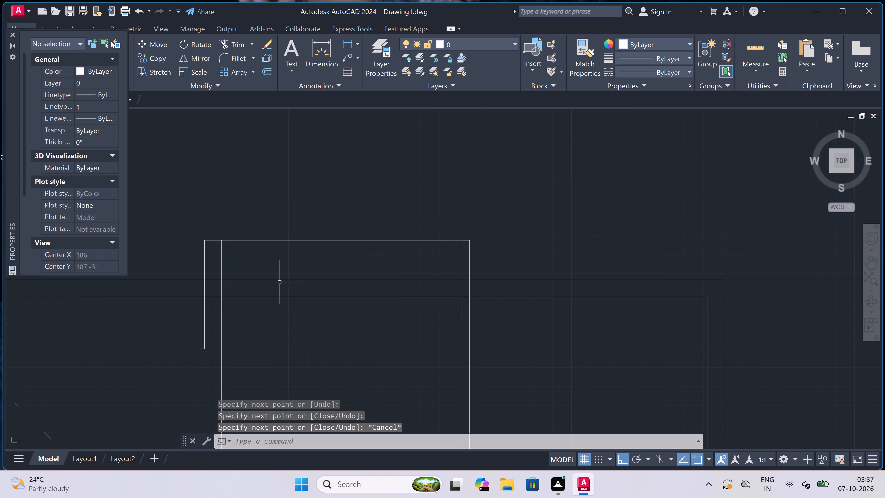
Trim both top wall lines between the projection's two inner vertical lines to open the middle room into the projection.
{"action": "key", "text": "t"}
{"action": "key", "text": "r"}
{"action": "key", "text": "space"}
{"action": "left_click", "coordinate": [304, 274]}
{"action": "left_click", "coordinate": [305, 276]}
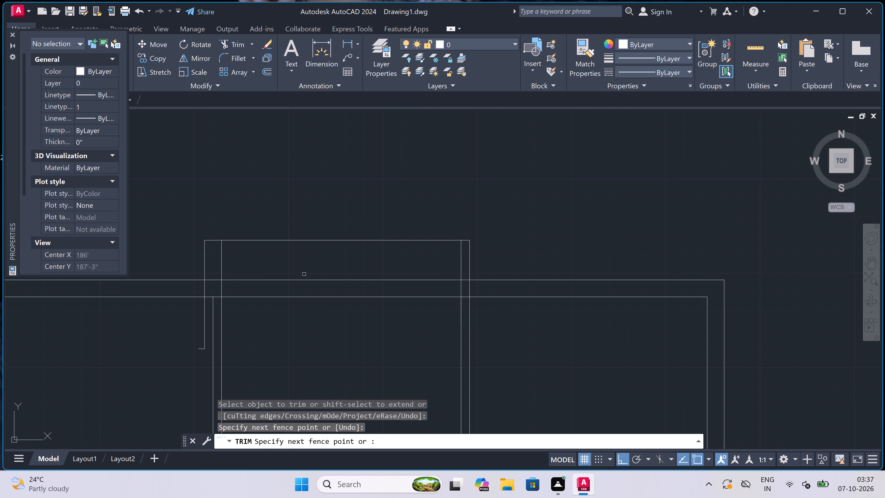
{"action": "double_click", "coordinate": [306, 326]}
{"action": "left_click", "coordinate": [307, 273]}
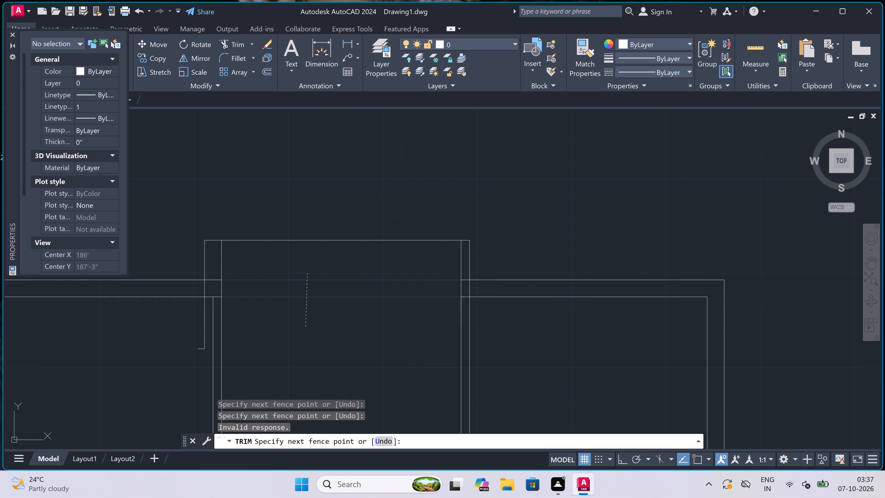
Trim the top wall line ends inside the projection's right wall and the wall's outer line between the two top wall lines.
{"action": "scroll", "coordinate": [466, 283], "scroll_direction": "up", "scroll_amount": 2}
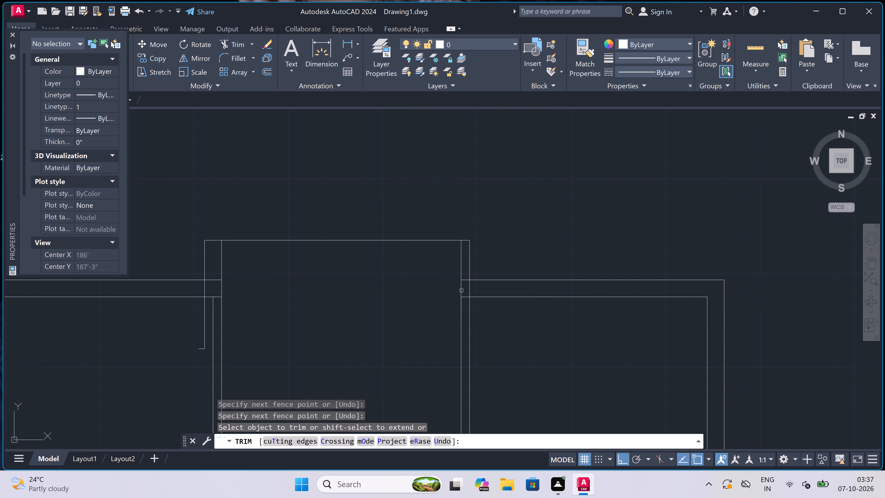
{"action": "scroll", "coordinate": [462, 286], "scroll_direction": "up", "scroll_amount": 2}
{"action": "left_click", "coordinate": [468, 251]}
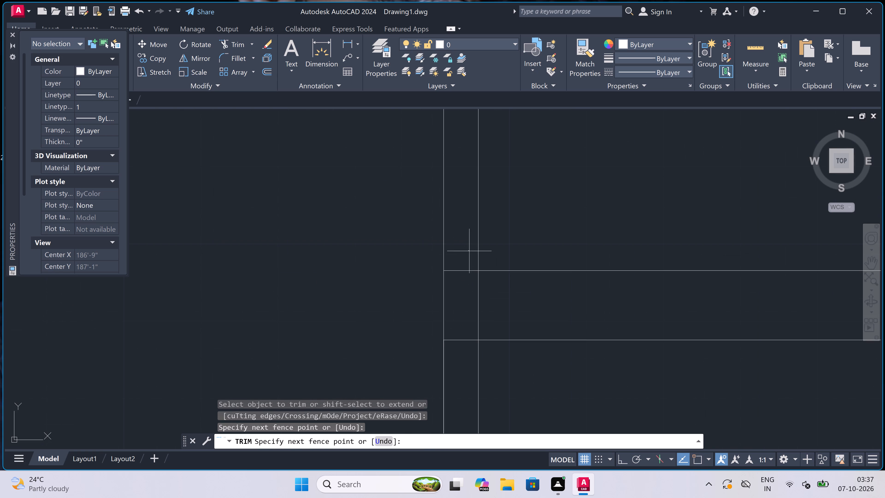
{"action": "left_click_drag", "start_coordinate": [462, 341], "coordinate": [465, 344]}
{"action": "left_click", "coordinate": [466, 321]}
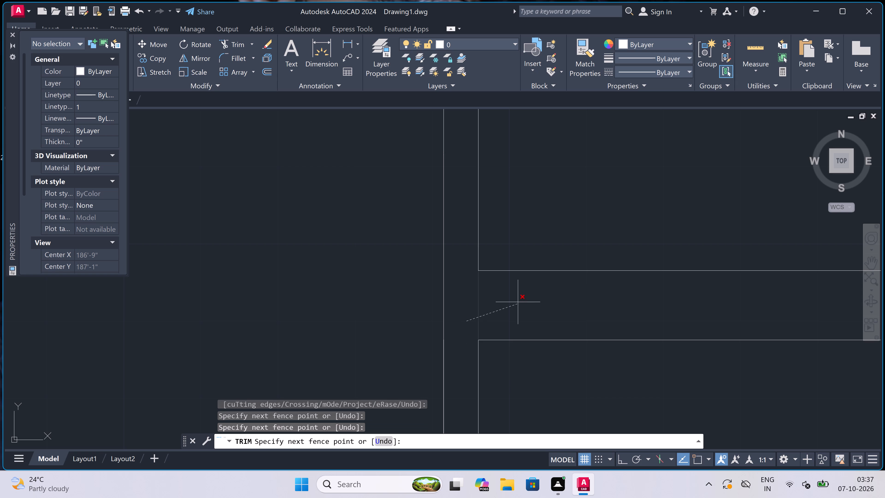
{"action": "left_click", "coordinate": [519, 302]}
{"action": "scroll", "coordinate": [402, 264], "scroll_direction": "down", "scroll_amount": 6}
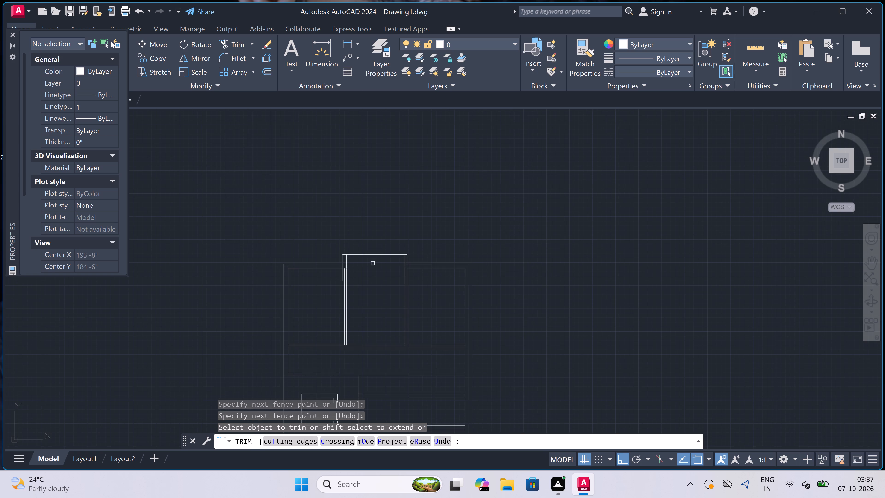
Trim the outer top wall line back to the projection's left outer line and the inner one to the first partition's left face.
{"action": "scroll", "coordinate": [330, 265], "scroll_direction": "up", "scroll_amount": 4}
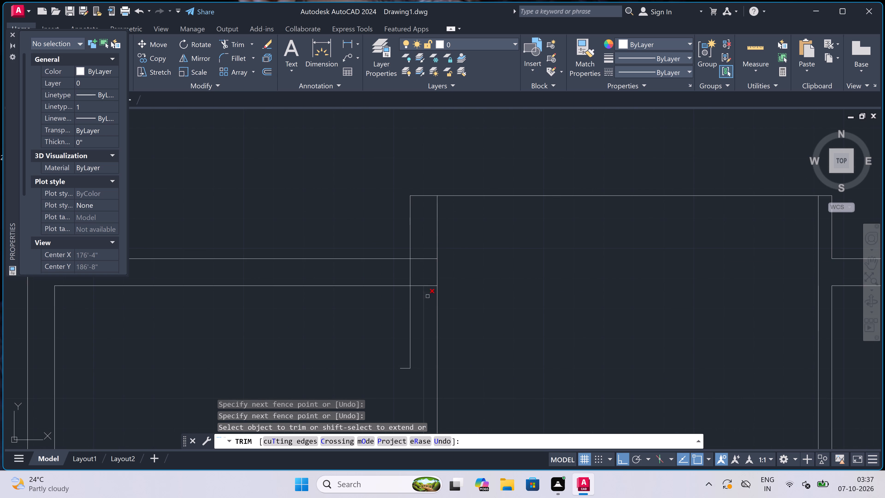
{"action": "scroll", "coordinate": [425, 296], "scroll_direction": "up", "scroll_amount": 2}
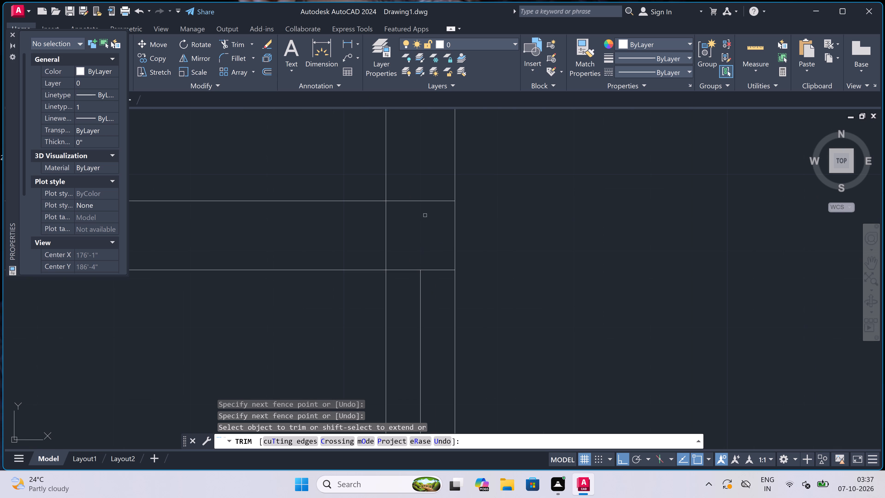
{"action": "left_click", "coordinate": [425, 206]}
{"action": "left_click", "coordinate": [425, 193]}
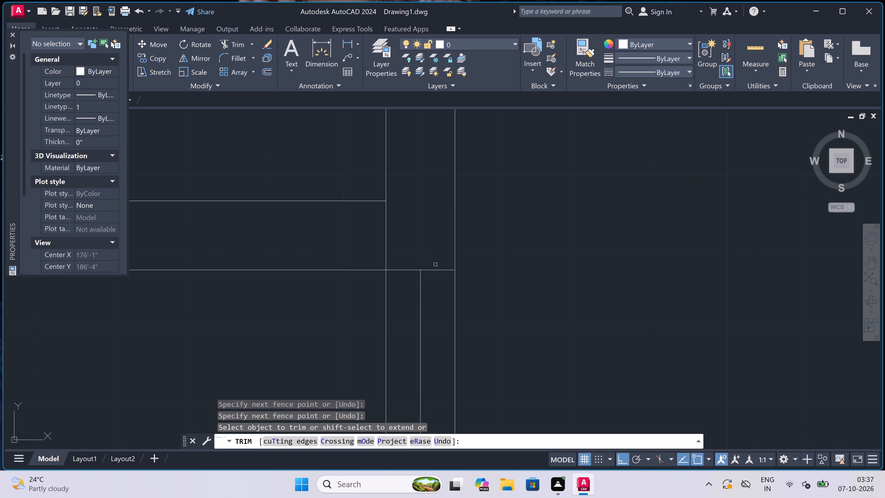
{"action": "double_click", "coordinate": [441, 278]}
{"action": "double_click", "coordinate": [441, 257]}
{"action": "scroll", "coordinate": [429, 246], "scroll_direction": "down", "scroll_amount": 1}
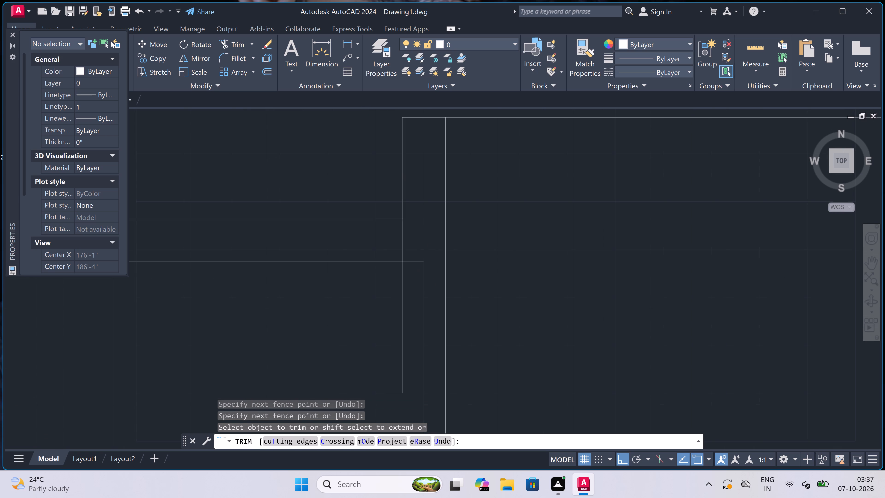
{"action": "scroll", "coordinate": [429, 246], "scroll_direction": "down", "scroll_amount": 1}
{"action": "key", "text": "Escape"}
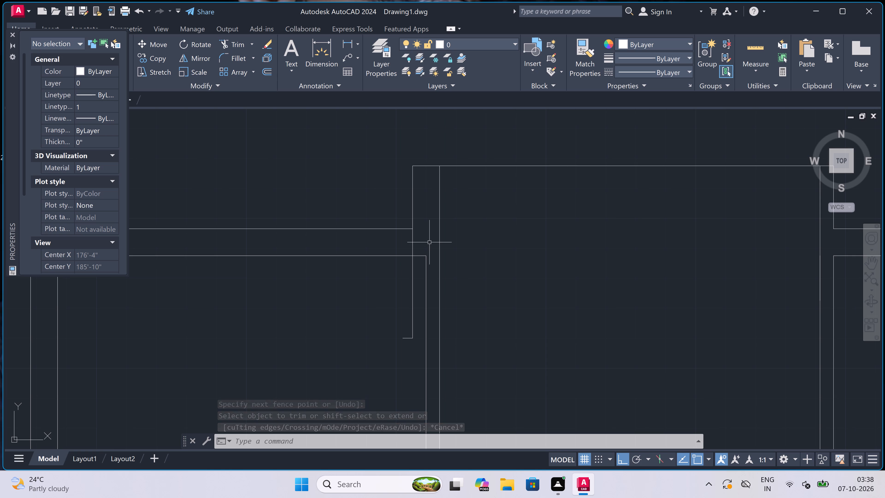
{"action": "key", "text": "Escape"}
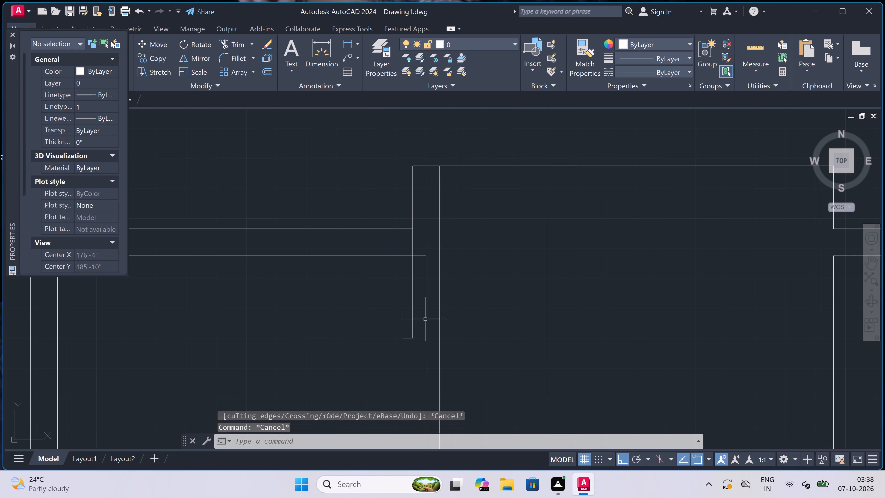
Trim off the short horizontal stub at the lower end of the projection's left outer line.
{"action": "key", "text": "t"}
{"action": "key", "text": "r"}
{"action": "key", "text": "space"}
{"action": "scroll", "coordinate": [410, 341], "scroll_direction": "up", "scroll_amount": 3}
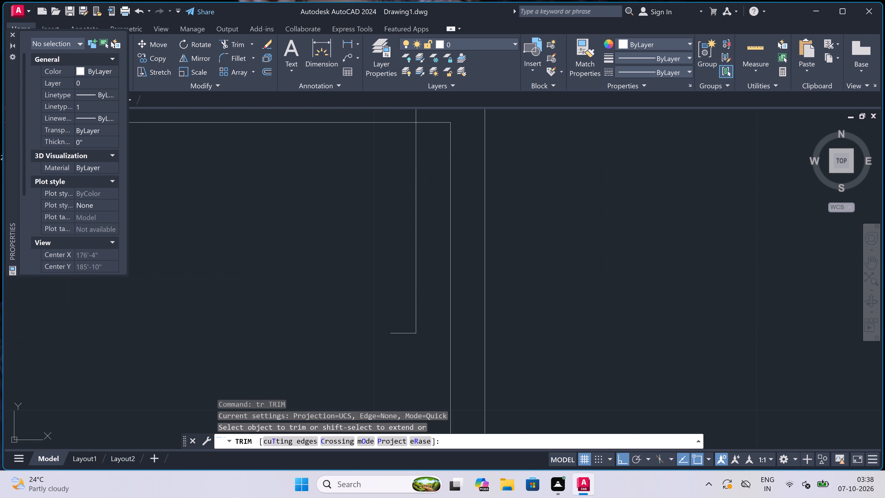
{"action": "left_click", "coordinate": [411, 333]}
{"action": "left_click", "coordinate": [403, 294]}
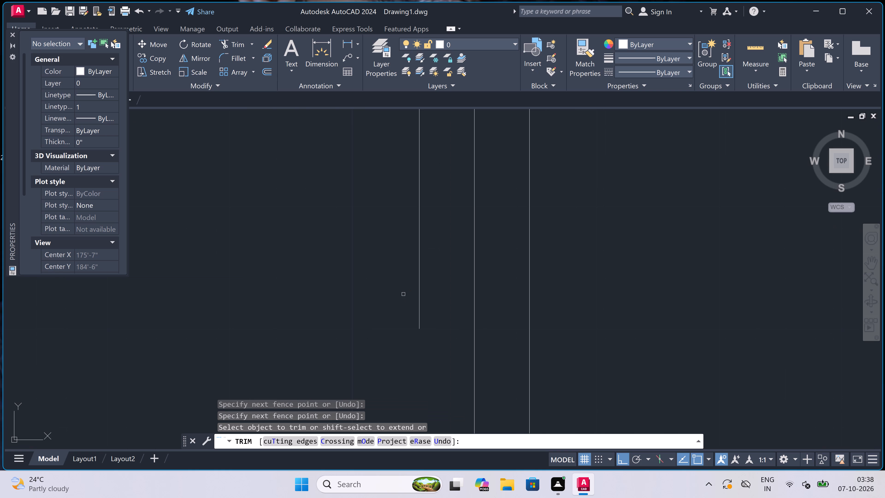
{"action": "key", "text": "Escape"}
{"action": "scroll", "coordinate": [411, 287], "scroll_direction": "down", "scroll_amount": 3}
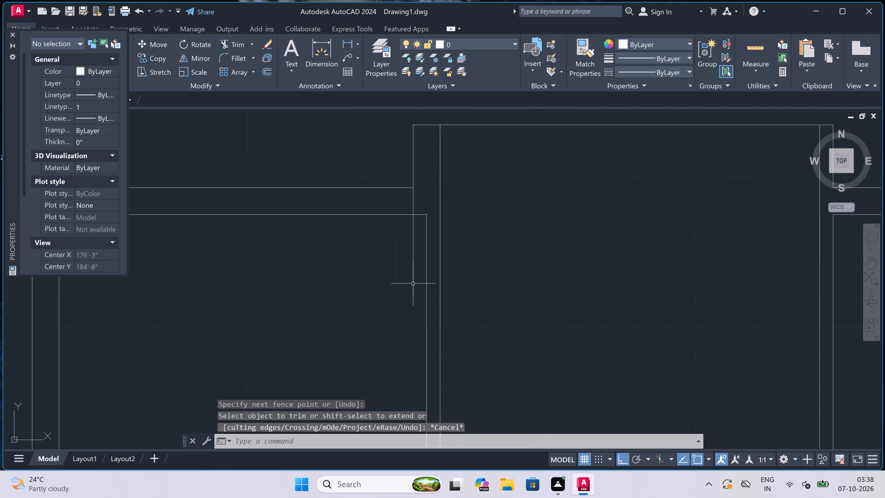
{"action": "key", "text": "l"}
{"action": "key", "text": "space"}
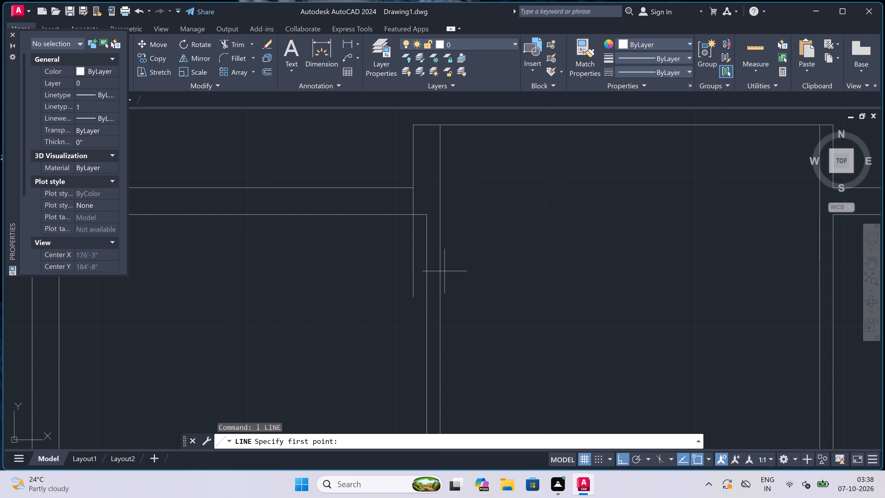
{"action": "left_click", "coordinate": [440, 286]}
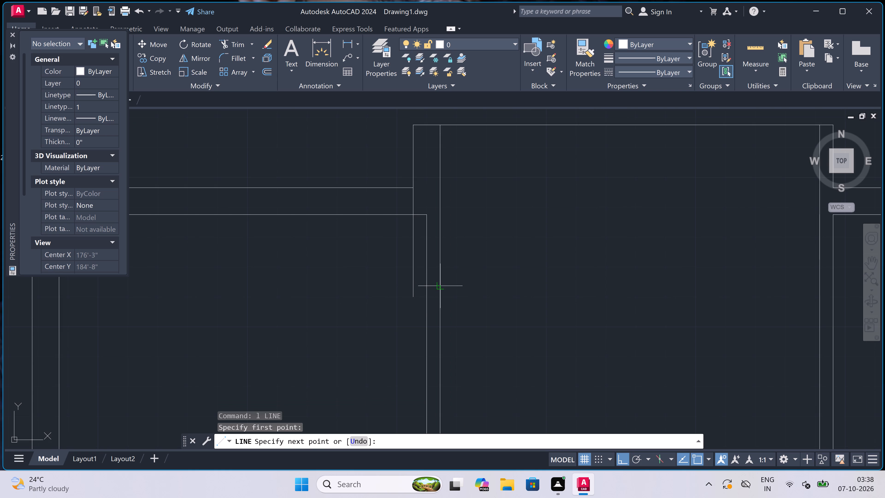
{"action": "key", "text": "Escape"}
Draw a line from the first partition's right face across to the projection's left outer line, then from its middle 2" down and 3' left.
{"action": "key", "text": "space"}
{"action": "left_click", "coordinate": [440, 271]}
{"action": "left_click", "coordinate": [415, 271]}
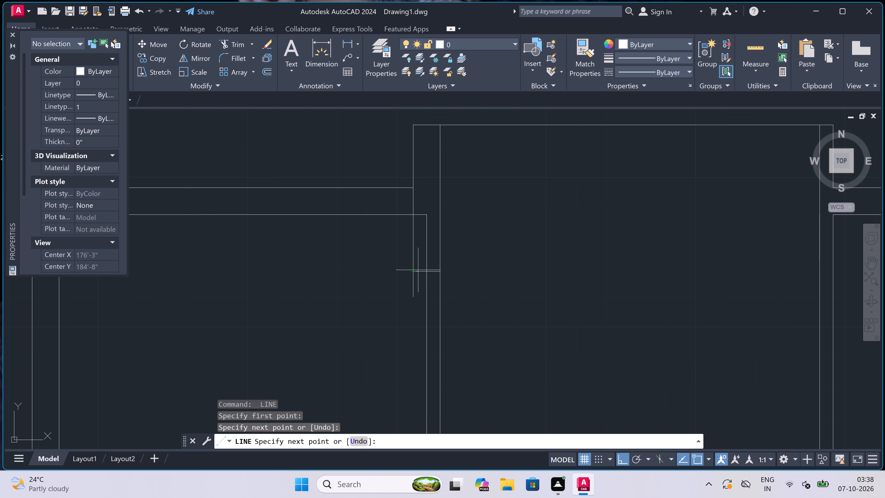
{"action": "double_click", "coordinate": [428, 270]}
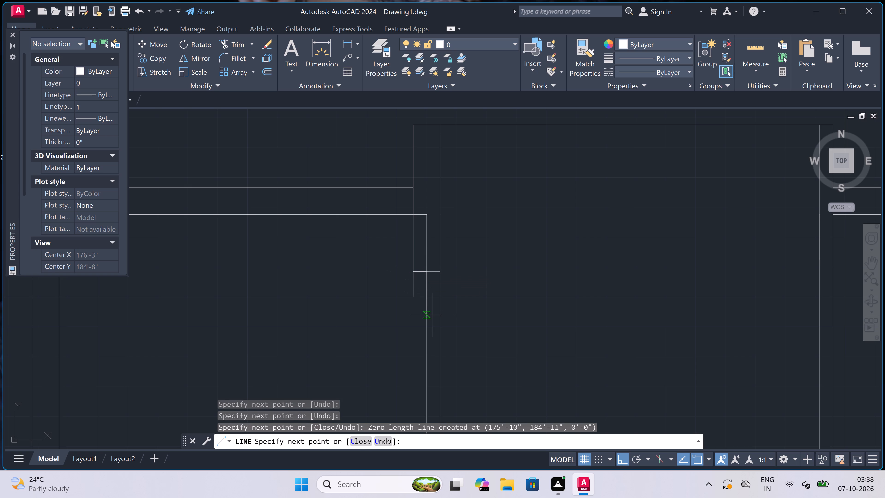
{"action": "type", "text": "2\""}
{"action": "key", "text": "space"}
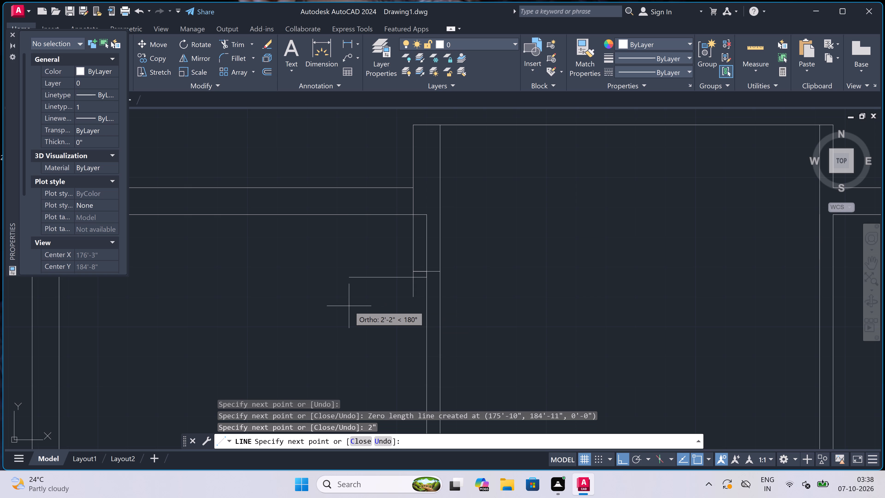
{"action": "type", "text": "3'"}
{"action": "key", "text": "space"}
{"action": "key", "text": "Escape"}
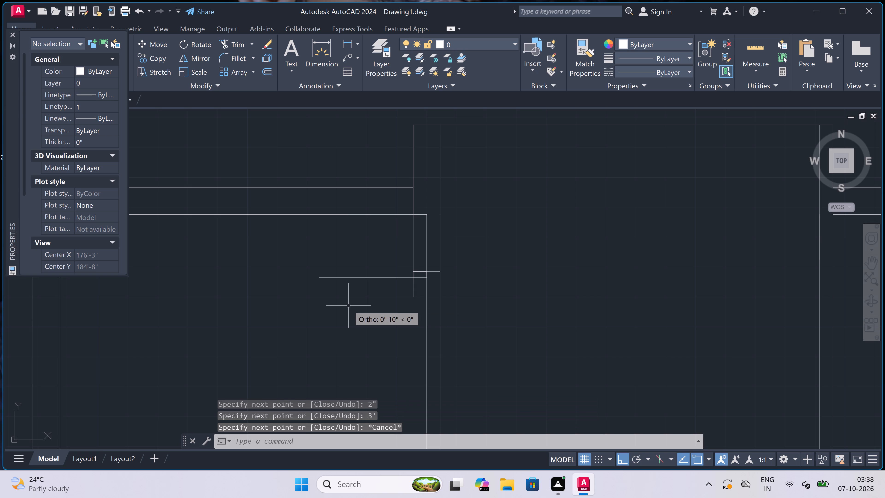
Draw a line across the first partition below the 3' line, and a 2" line up from its midpoint.
{"action": "scroll", "coordinate": [474, 253], "scroll_direction": "down", "scroll_amount": 2}
{"action": "scroll", "coordinate": [456, 288], "scroll_direction": "up", "scroll_amount": 3}
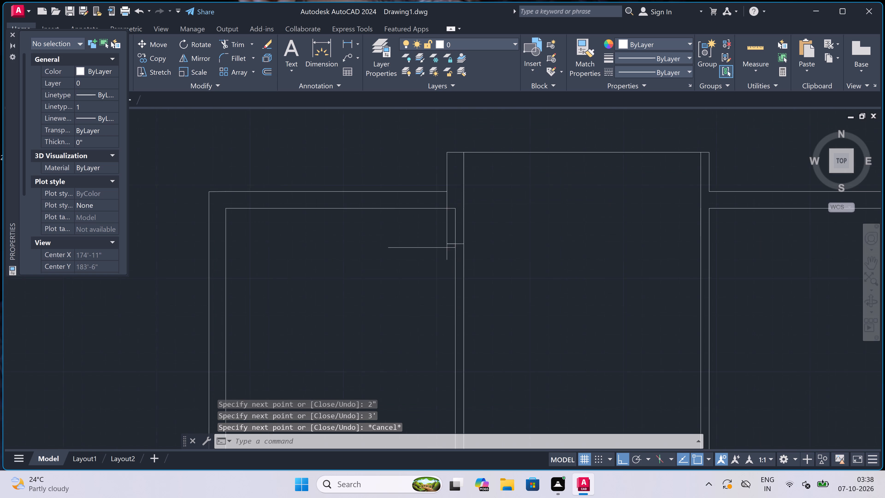
{"action": "key", "text": "space"}
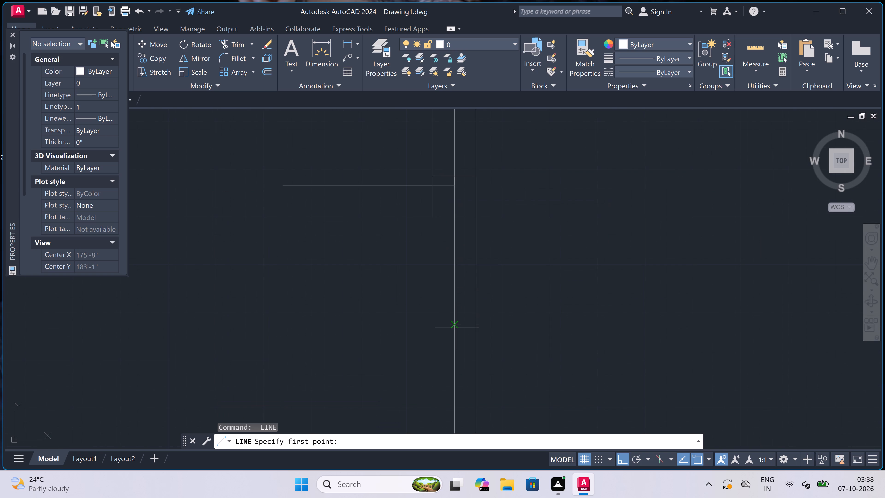
{"action": "left_click", "coordinate": [457, 331]}
{"action": "left_click", "coordinate": [479, 335]}
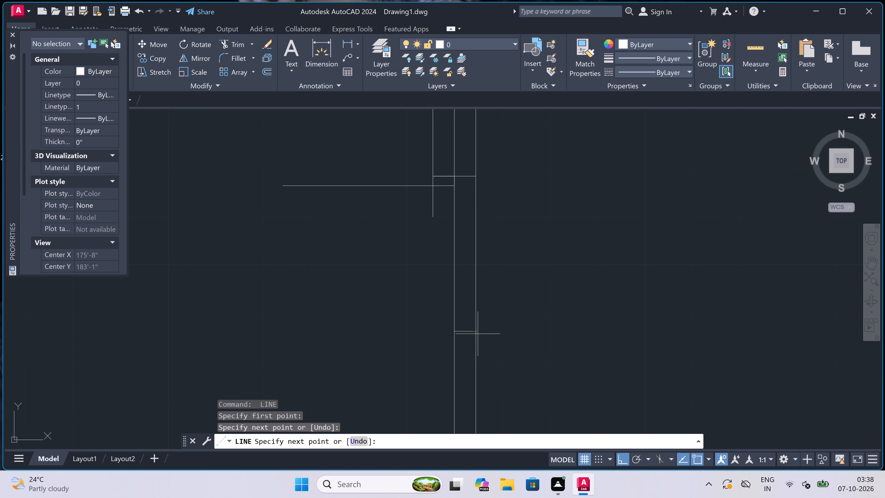
{"action": "left_click", "coordinate": [464, 332]}
{"action": "type", "text": "2\""}
{"action": "key", "text": "space"}
{"action": "key", "text": "Escape"}
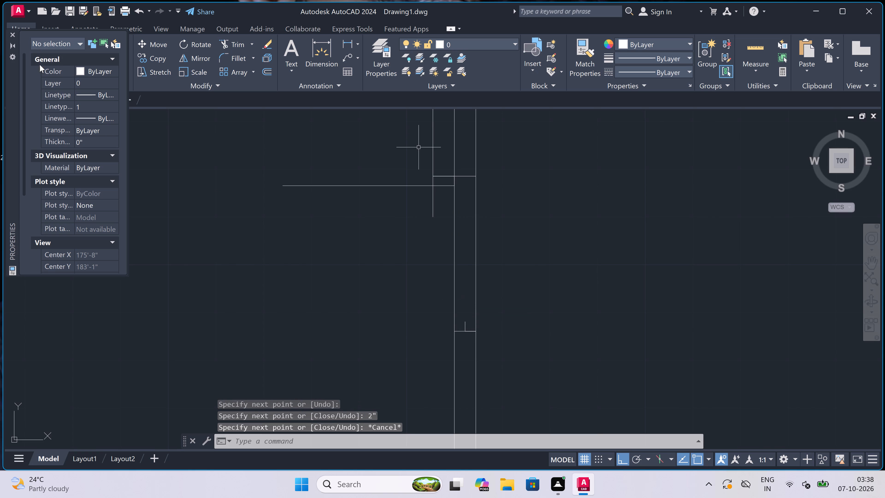
Close the Properties palette.
{"action": "left_click", "coordinate": [11, 34]}
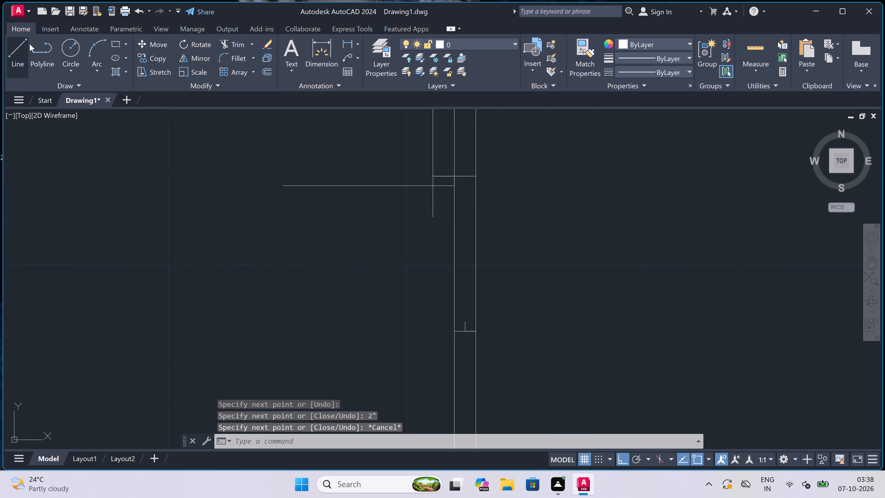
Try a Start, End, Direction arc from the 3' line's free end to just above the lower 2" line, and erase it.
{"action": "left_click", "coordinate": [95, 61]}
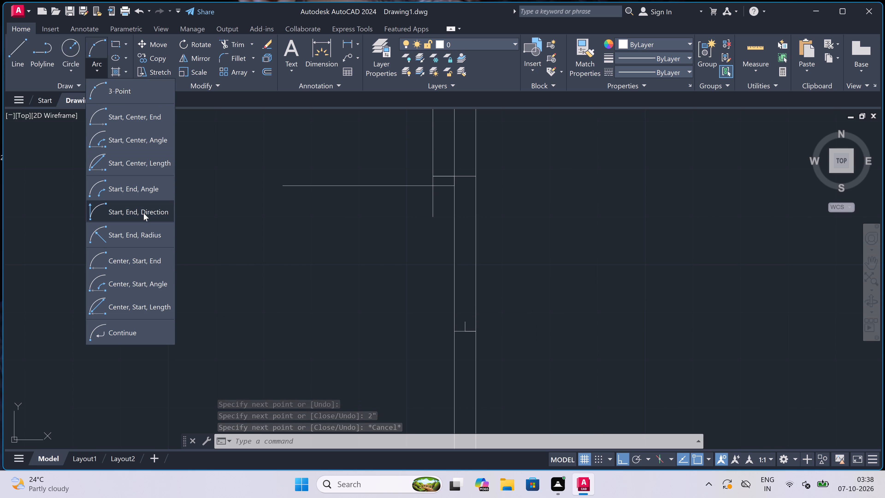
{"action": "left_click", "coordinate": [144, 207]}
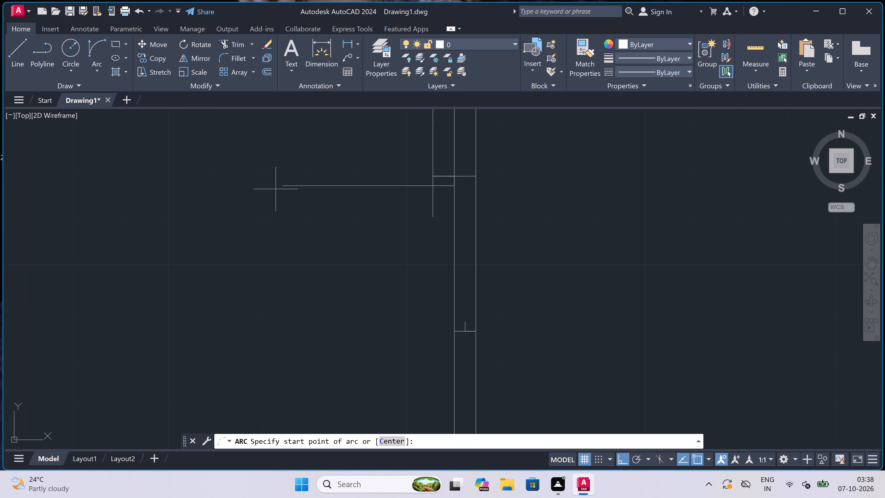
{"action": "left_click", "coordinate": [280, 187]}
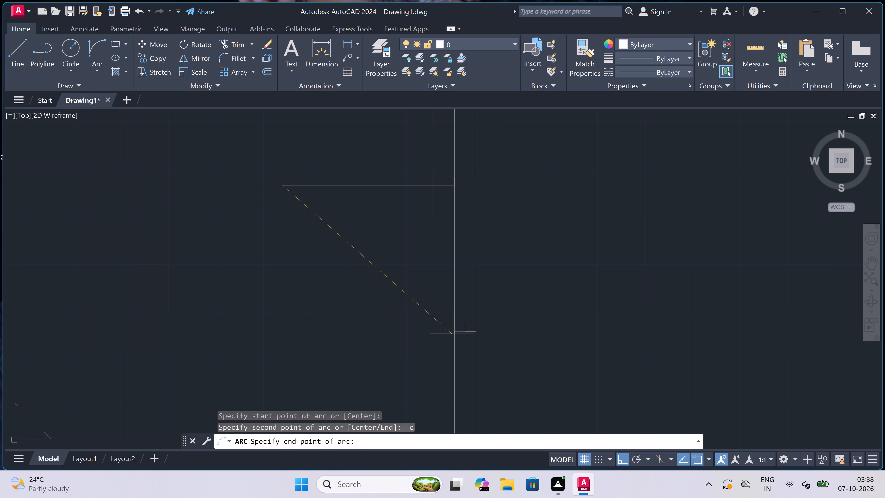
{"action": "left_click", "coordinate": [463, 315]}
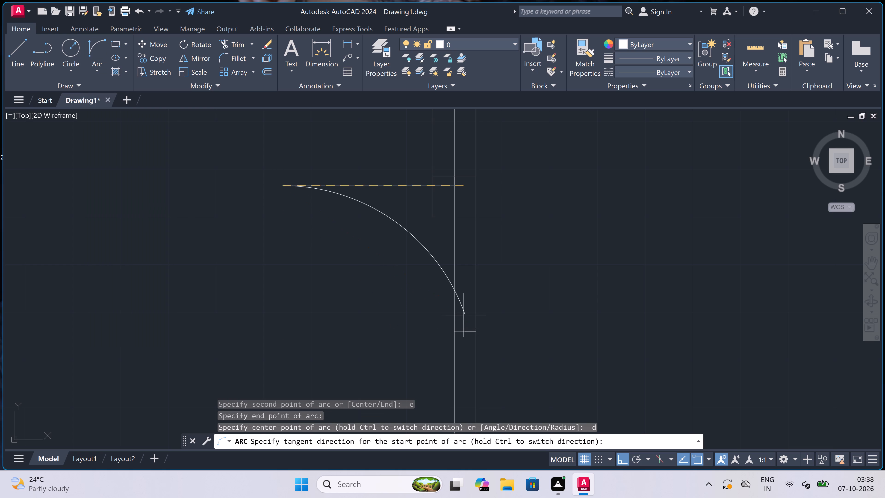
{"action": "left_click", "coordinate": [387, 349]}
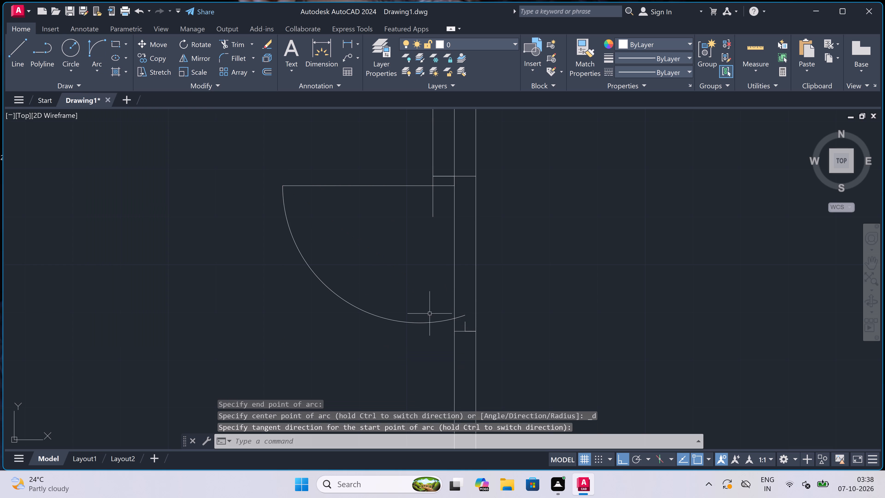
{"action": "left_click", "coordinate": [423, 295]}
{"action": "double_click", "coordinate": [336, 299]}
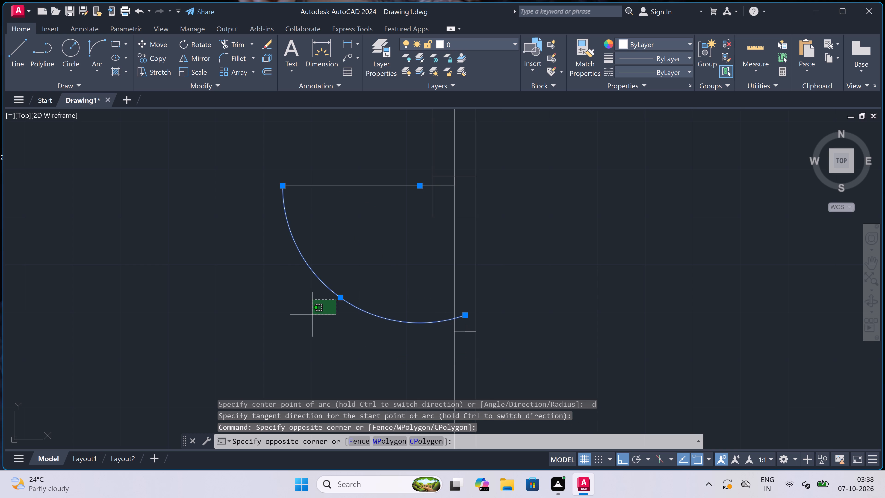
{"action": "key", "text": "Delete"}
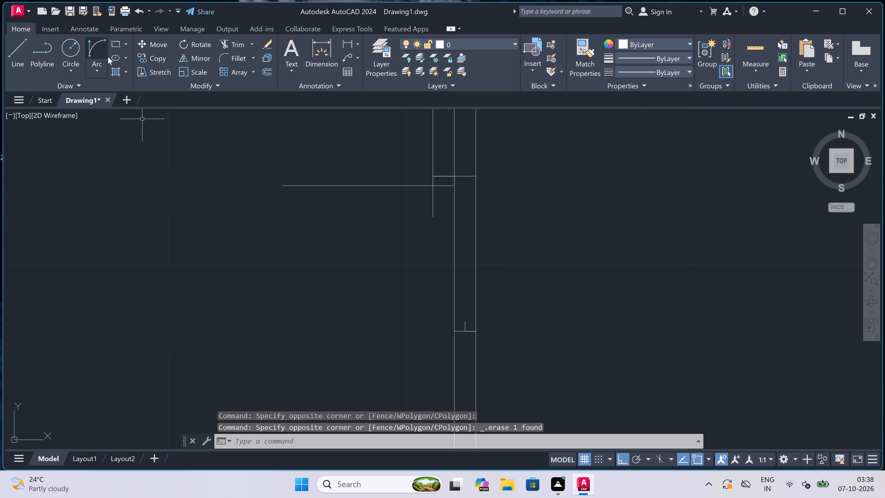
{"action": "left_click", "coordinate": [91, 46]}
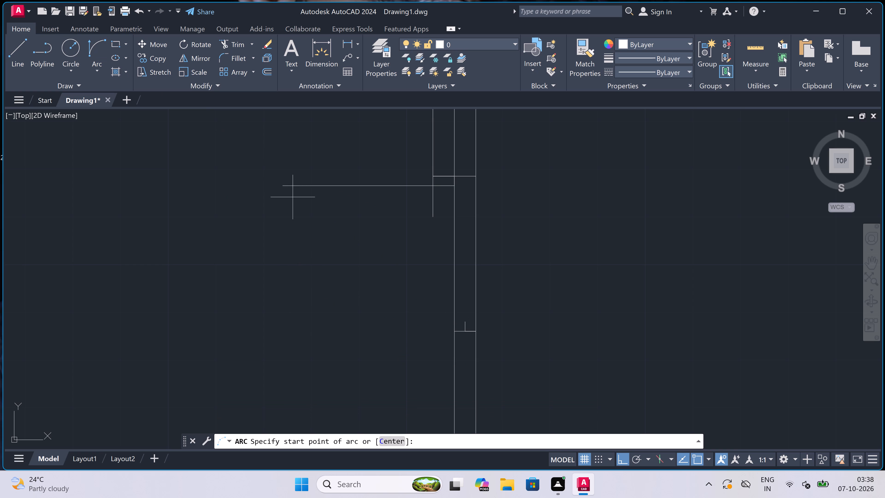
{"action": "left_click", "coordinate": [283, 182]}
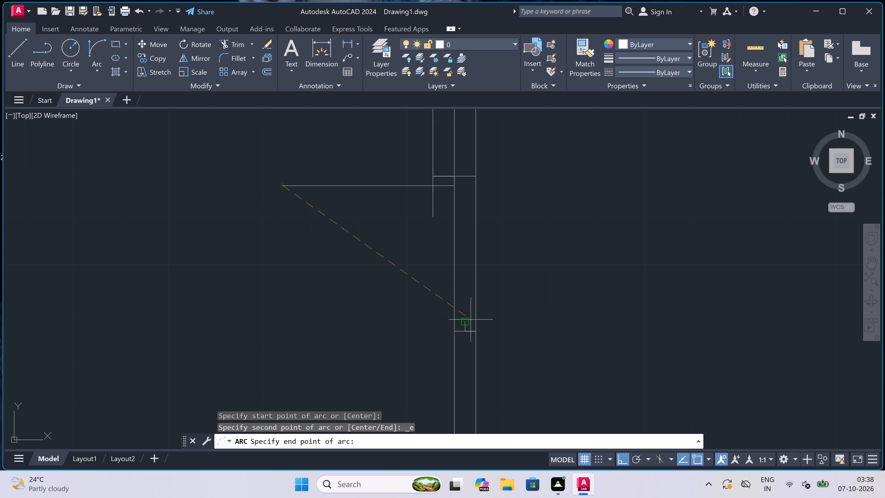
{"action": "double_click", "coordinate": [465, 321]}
Draw a three-point arc from the 3' line's free end through the lower 2" line's top end to beyond the partition's right face.
{"action": "key", "text": "space"}
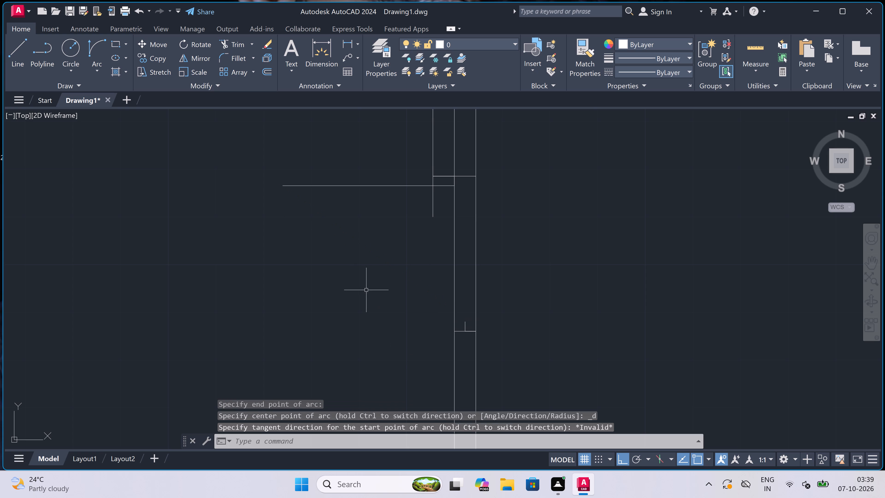
{"action": "left_click", "coordinate": [283, 184]}
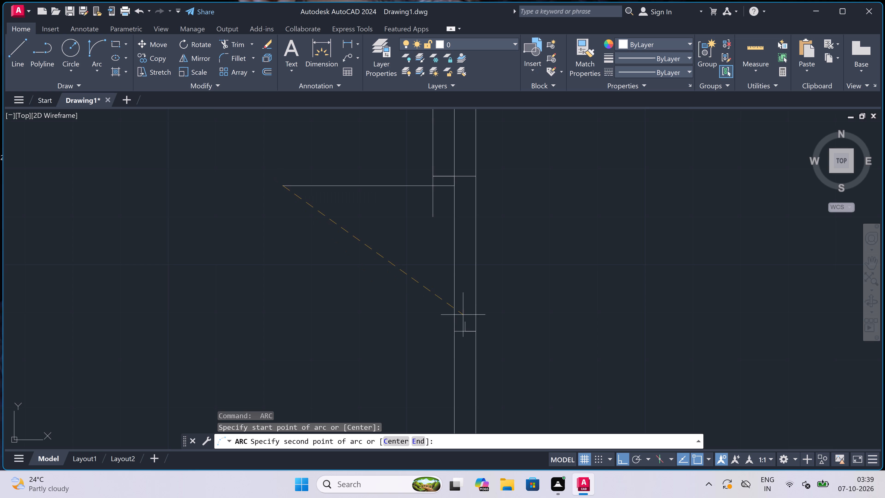
{"action": "left_click", "coordinate": [463, 319]}
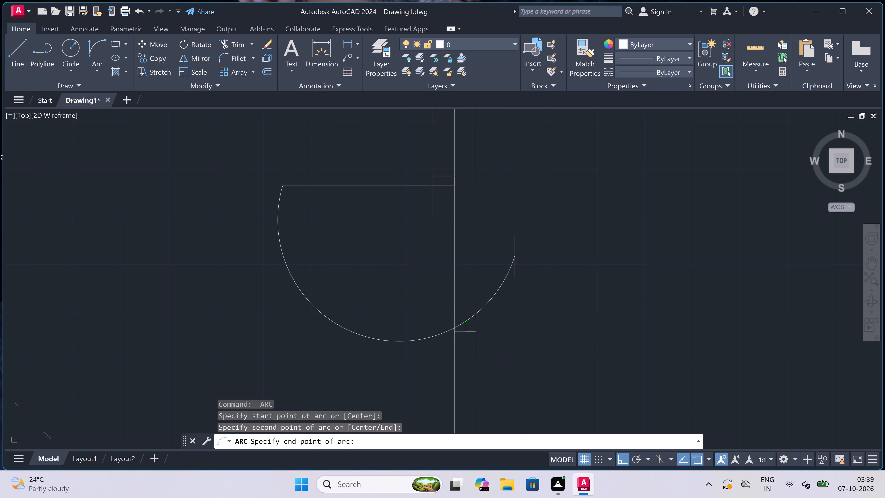
{"action": "left_click", "coordinate": [553, 248]}
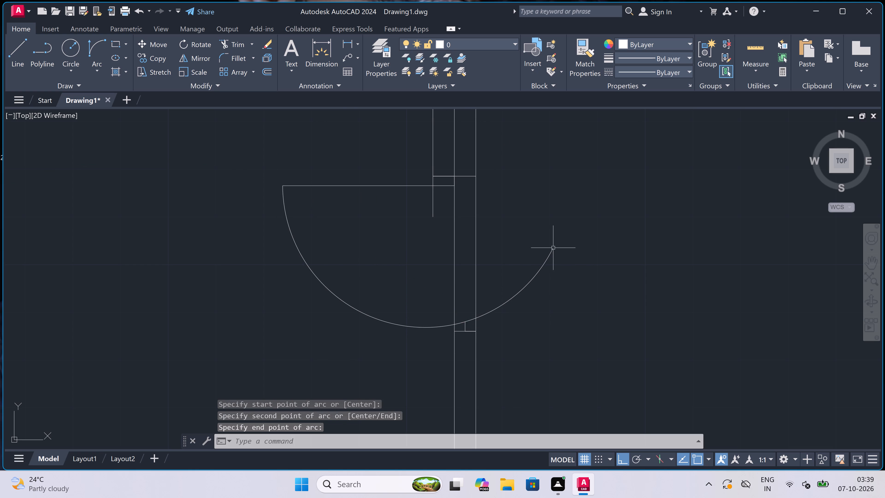
Trim the partition faces across the door opening, the arc beyond the right face, and the projection line's stub below the 3' line.
{"action": "key", "text": "t"}
{"action": "key", "text": "r"}
{"action": "key", "text": "space"}
{"action": "left_click_drag", "start_coordinate": [424, 251], "coordinate": [424, 252]}
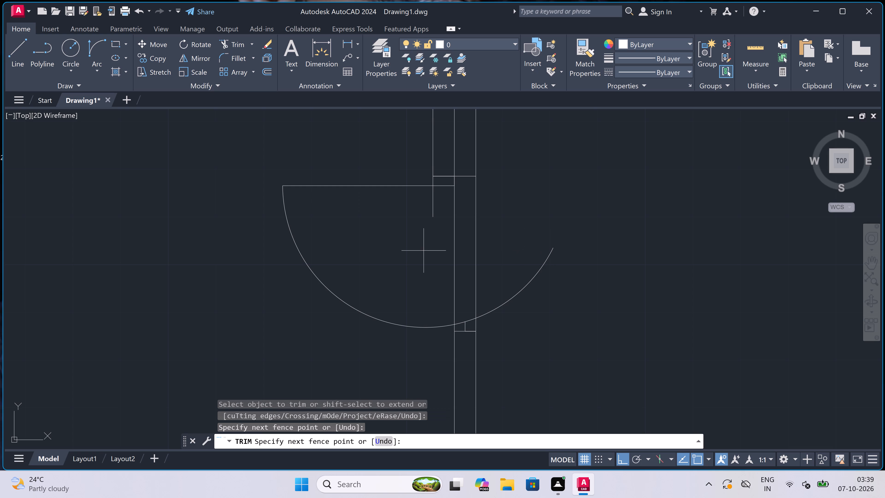
{"action": "left_click_drag", "start_coordinate": [424, 252], "coordinate": [429, 257]}
{"action": "double_click", "coordinate": [540, 331]}
{"action": "scroll", "coordinate": [517, 293], "scroll_direction": "down", "scroll_amount": 2}
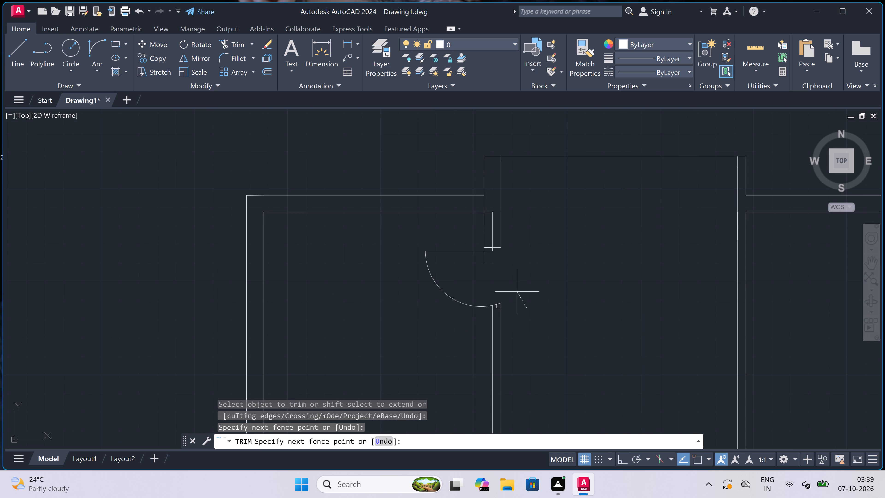
{"action": "left_click", "coordinate": [473, 271]}
{"action": "scroll", "coordinate": [475, 243], "scroll_direction": "up", "scroll_amount": 4}
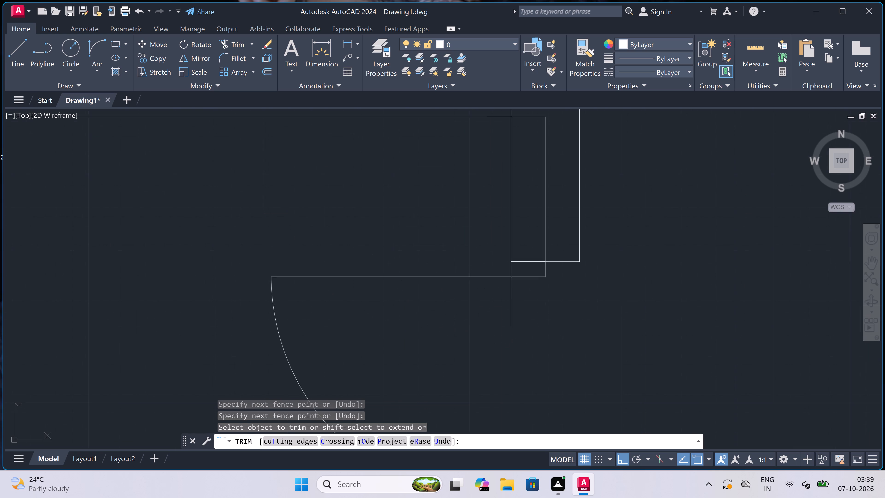
{"action": "double_click", "coordinate": [534, 313]}
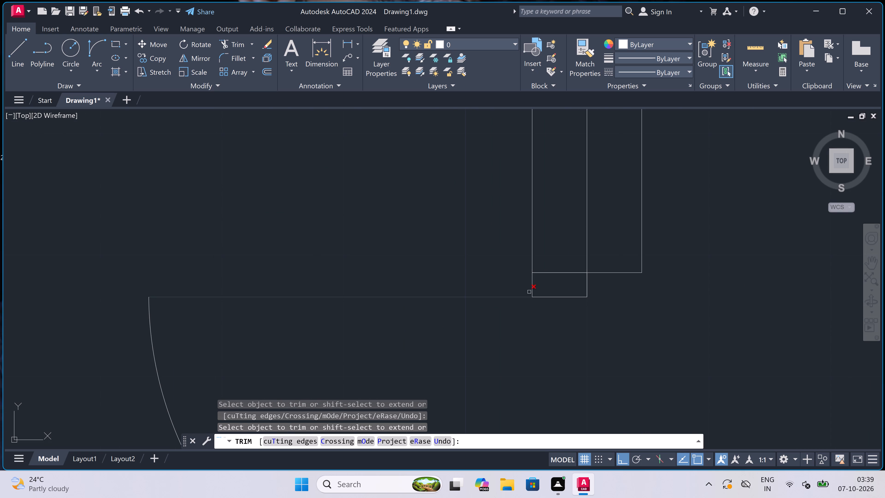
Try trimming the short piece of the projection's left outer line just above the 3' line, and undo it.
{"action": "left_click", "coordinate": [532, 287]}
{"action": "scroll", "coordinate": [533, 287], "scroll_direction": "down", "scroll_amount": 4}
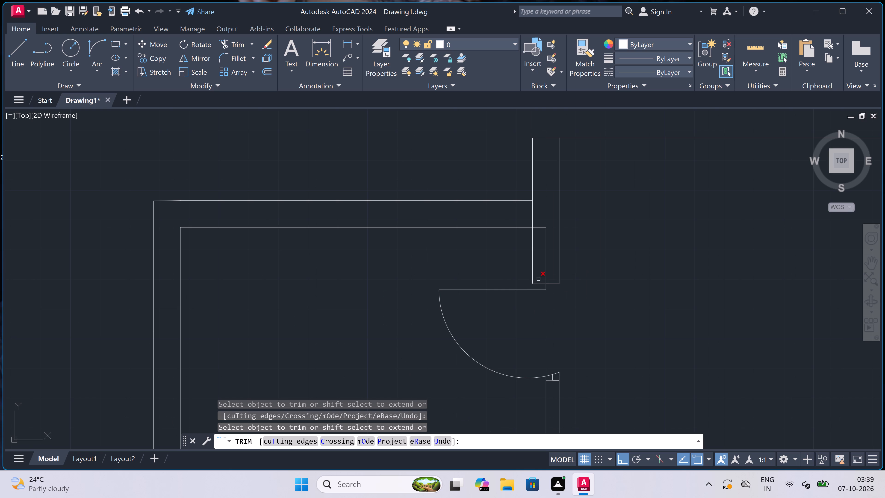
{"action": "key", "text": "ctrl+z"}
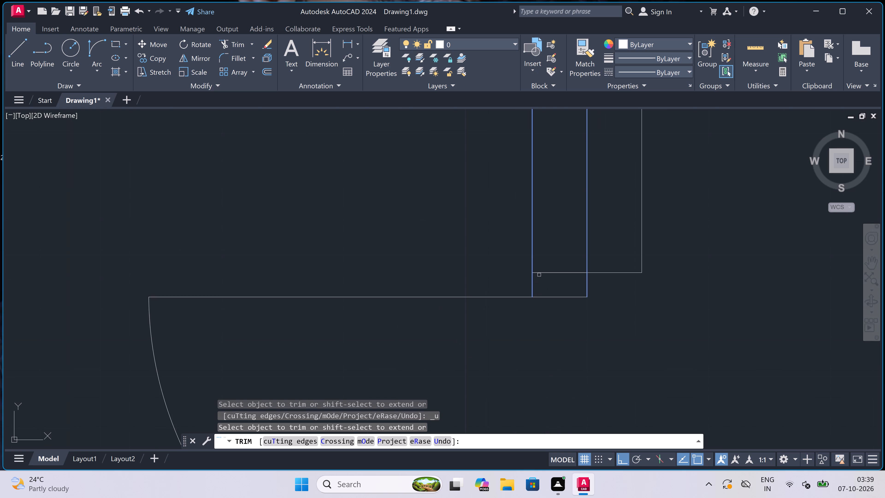
Trim the partition face inside the projection wall above the door, and the end of the top wall's inner line crossing that wall.
{"action": "scroll", "coordinate": [544, 263], "scroll_direction": "down", "scroll_amount": 3}
{"action": "left_click", "coordinate": [554, 249]}
{"action": "left_click", "coordinate": [555, 249]}
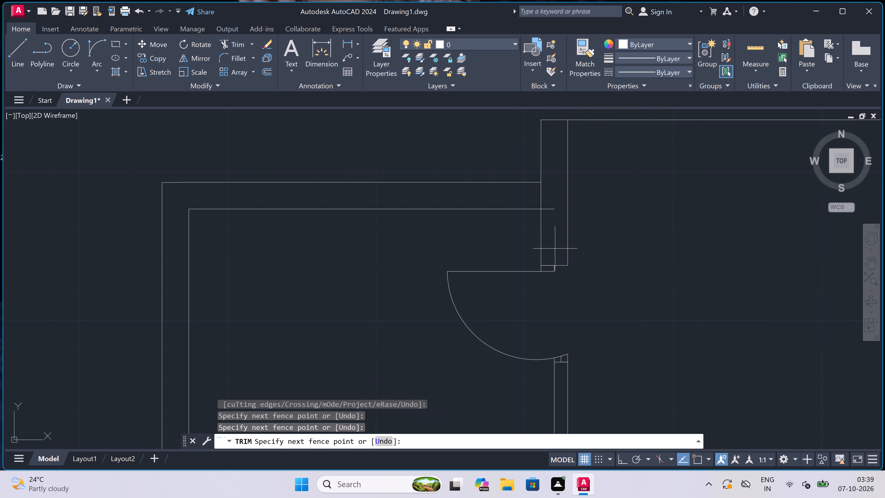
{"action": "left_click", "coordinate": [547, 199]}
{"action": "scroll", "coordinate": [469, 235], "scroll_direction": "down", "scroll_amount": 1}
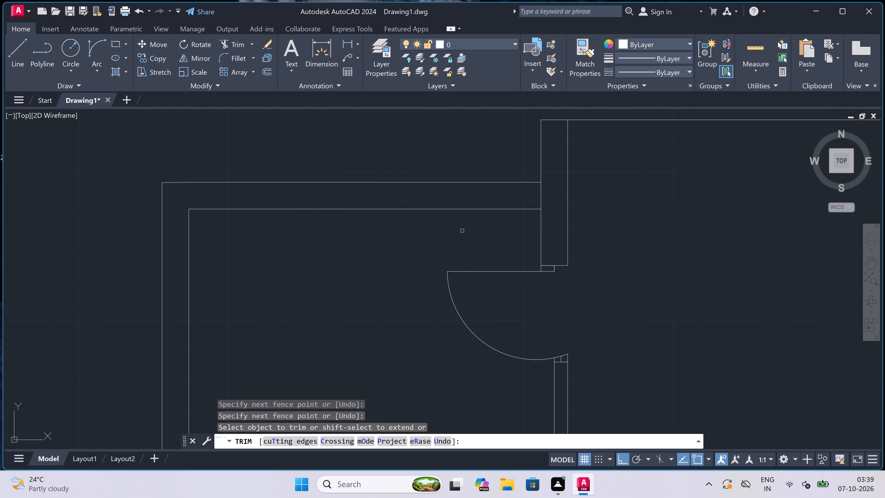
Trim the arc beyond the lower 2" line and the partition's right face above the lower jamb line.
{"action": "scroll", "coordinate": [469, 235], "scroll_direction": "down", "scroll_amount": 2}
{"action": "scroll", "coordinate": [524, 288], "scroll_direction": "up", "scroll_amount": 3}
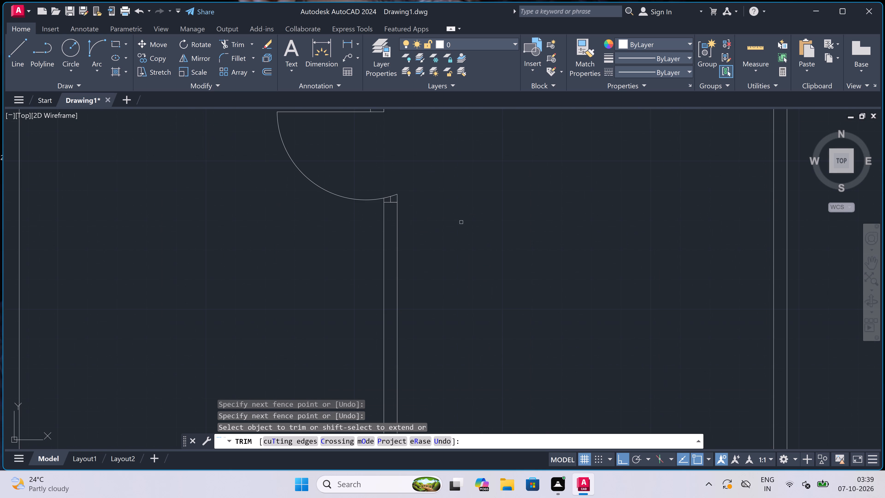
{"action": "scroll", "coordinate": [389, 197], "scroll_direction": "up", "scroll_amount": 4}
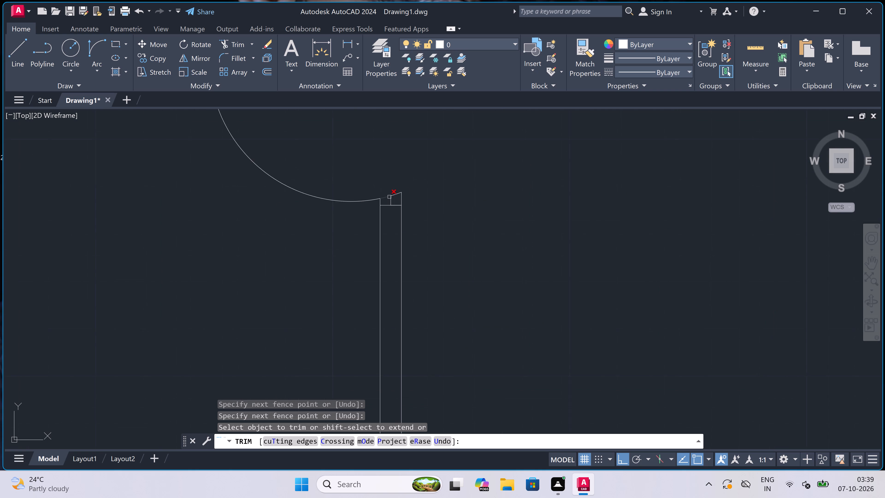
{"action": "scroll", "coordinate": [411, 199], "scroll_direction": "up", "scroll_amount": 2}
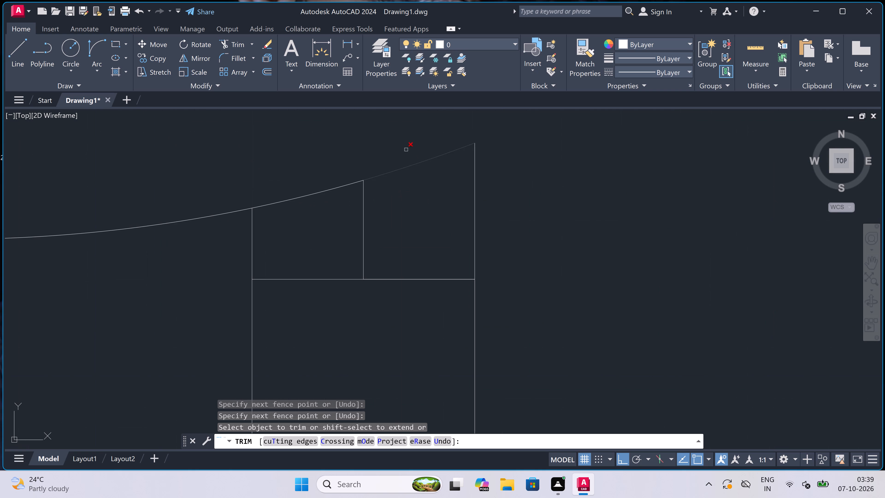
{"action": "left_click_drag", "start_coordinate": [398, 148], "coordinate": [400, 151]}
{"action": "left_click", "coordinate": [567, 287]}
{"action": "key", "text": "Escape"}
Draw a 5' window in the left room's top wall, with a line across the wall at each end and a 5' centre line.
{"action": "scroll", "coordinate": [405, 216], "scroll_direction": "down", "scroll_amount": 9}
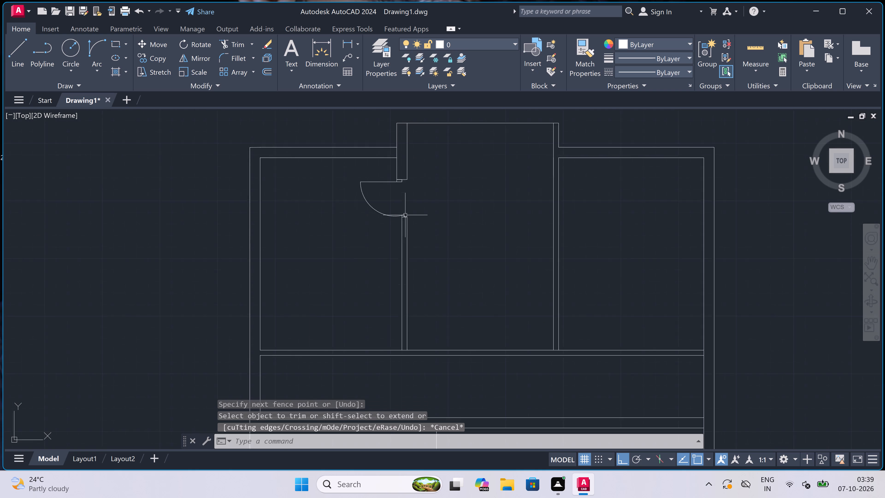
{"action": "scroll", "coordinate": [409, 215], "scroll_direction": "up", "scroll_amount": 1}
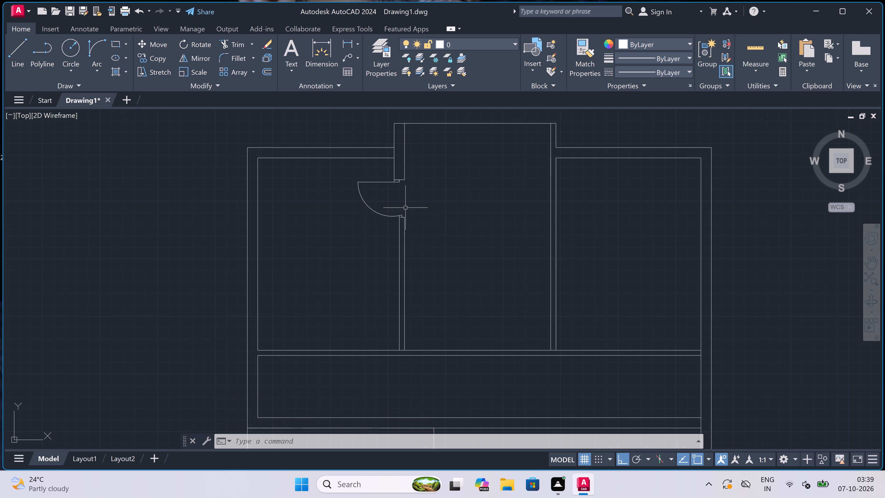
{"action": "scroll", "coordinate": [306, 176], "scroll_direction": "down", "scroll_amount": 2}
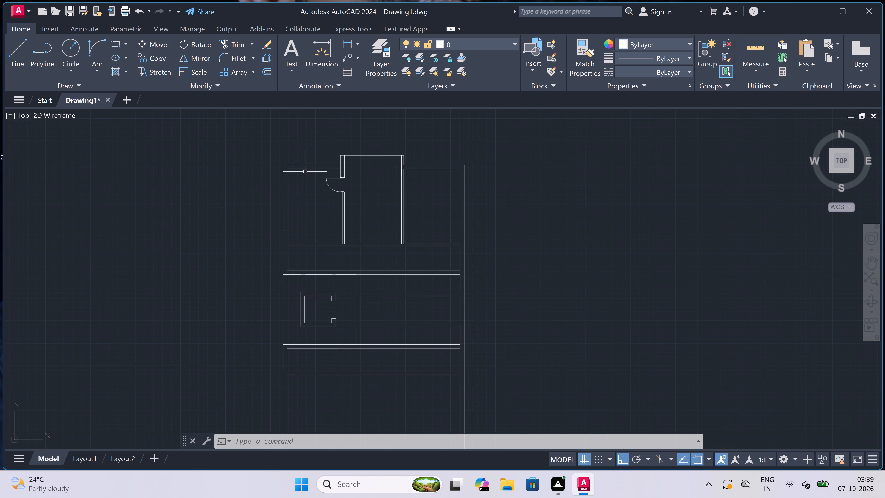
{"action": "scroll", "coordinate": [291, 146], "scroll_direction": "up", "scroll_amount": 3}
{"action": "scroll", "coordinate": [303, 194], "scroll_direction": "up", "scroll_amount": 1}
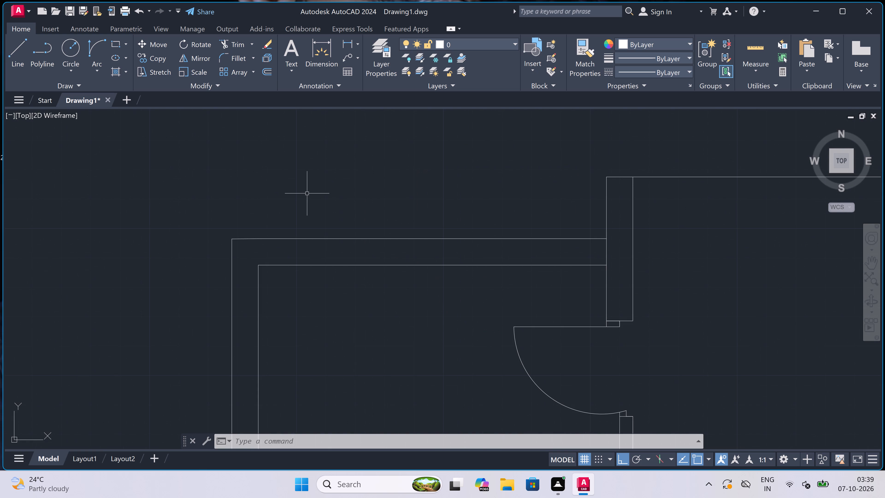
{"action": "key", "text": "l"}
{"action": "key", "text": "space"}
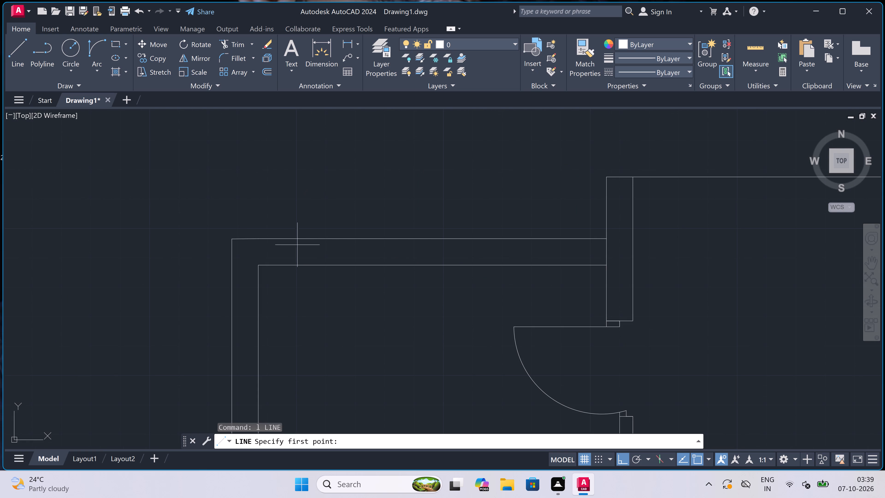
{"action": "left_click", "coordinate": [318, 239]}
{"action": "left_click_drag", "start_coordinate": [319, 267], "coordinate": [322, 267]}
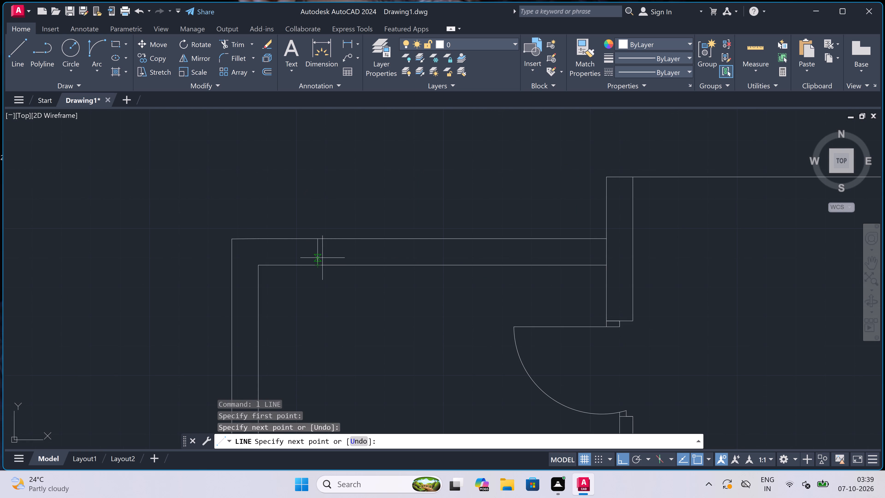
{"action": "left_click", "coordinate": [320, 253]}
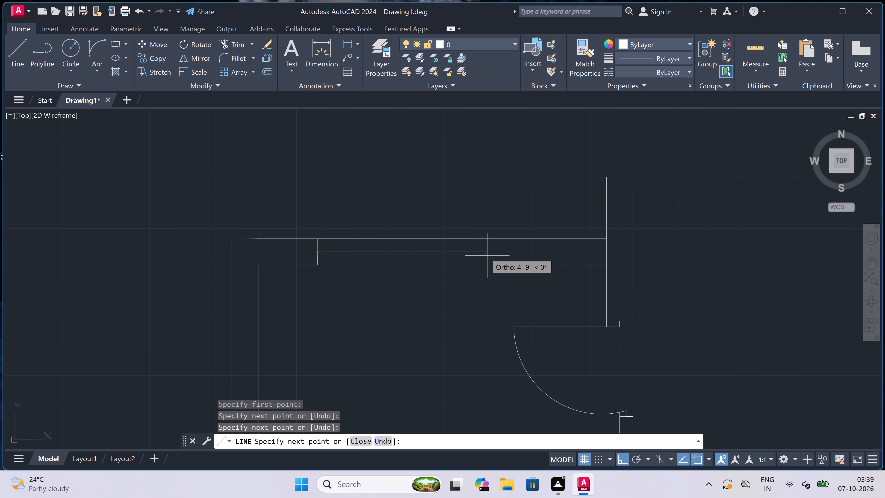
{"action": "type", "text": "5'"}
{"action": "key", "text": "space"}
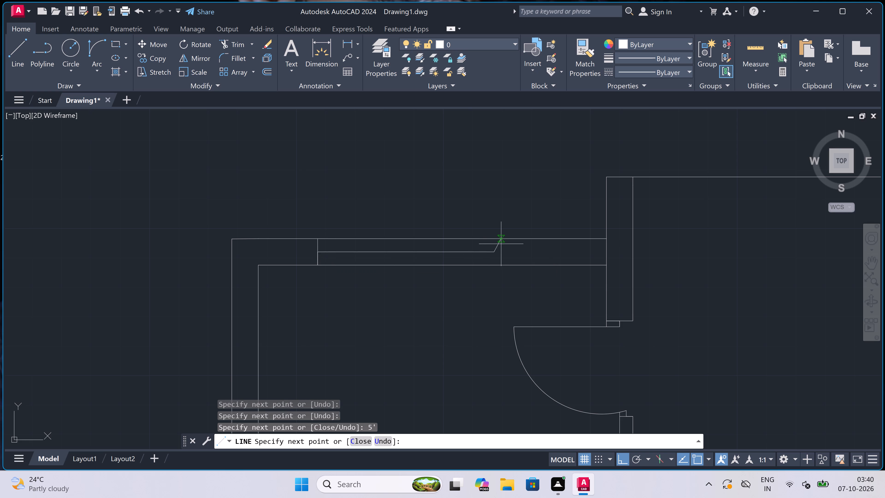
{"action": "left_click", "coordinate": [492, 239]}
{"action": "left_click_drag", "start_coordinate": [492, 242], "coordinate": [492, 246]}
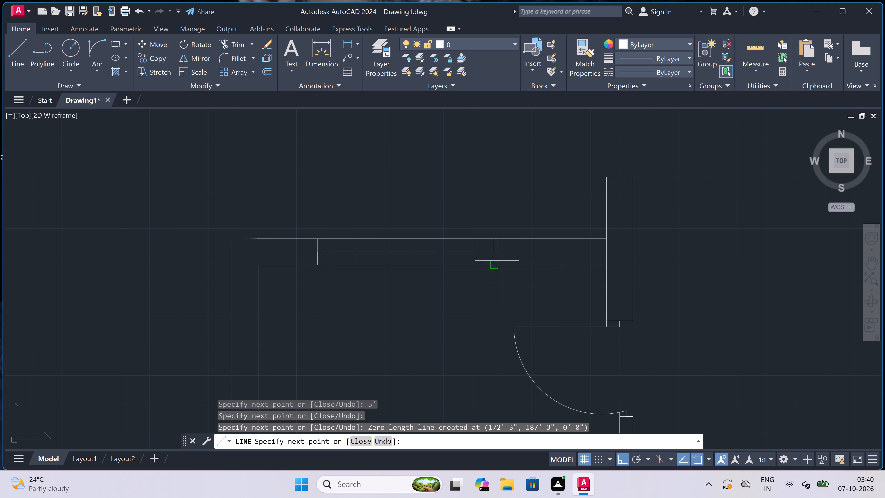
{"action": "left_click", "coordinate": [495, 264]}
{"action": "key", "text": "Escape"}
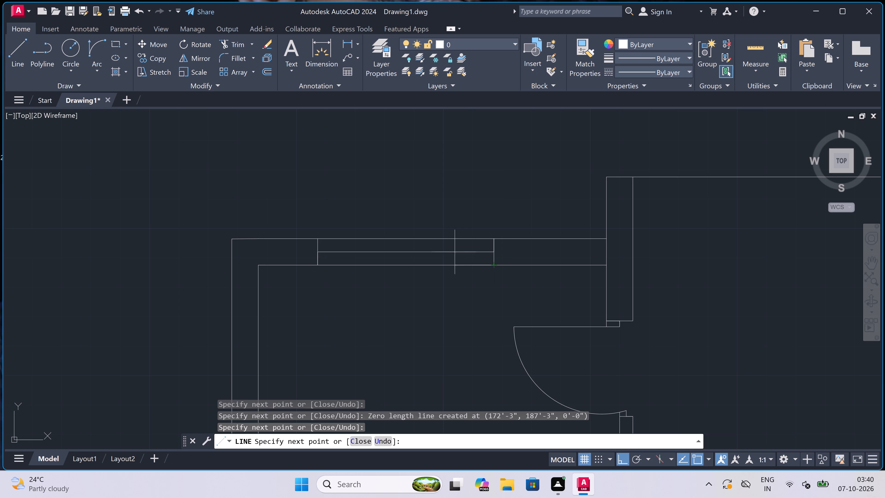
Draw a 5' window in the left room's left outer wall, with a line across the wall at each end and a 5' centre line.
{"action": "scroll", "coordinate": [389, 233], "scroll_direction": "down", "scroll_amount": 1}
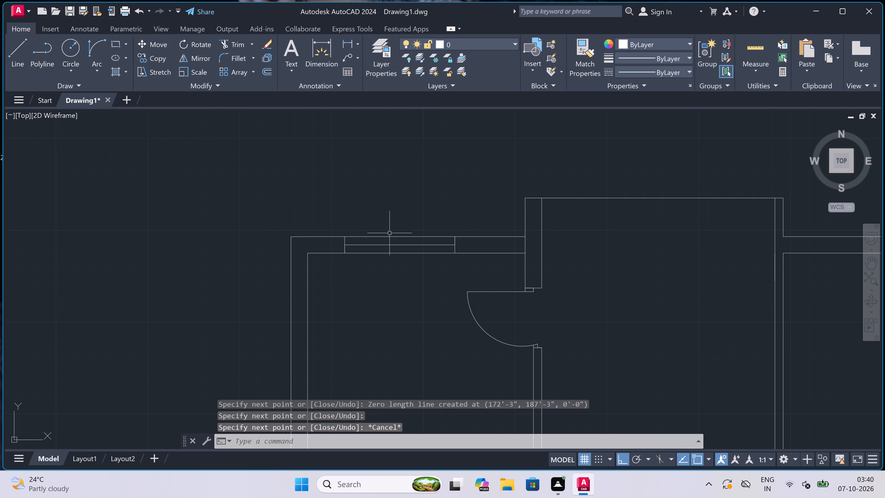
{"action": "scroll", "coordinate": [389, 233], "scroll_direction": "down", "scroll_amount": 2}
{"action": "scroll", "coordinate": [348, 283], "scroll_direction": "up", "scroll_amount": 2}
{"action": "key", "text": "space"}
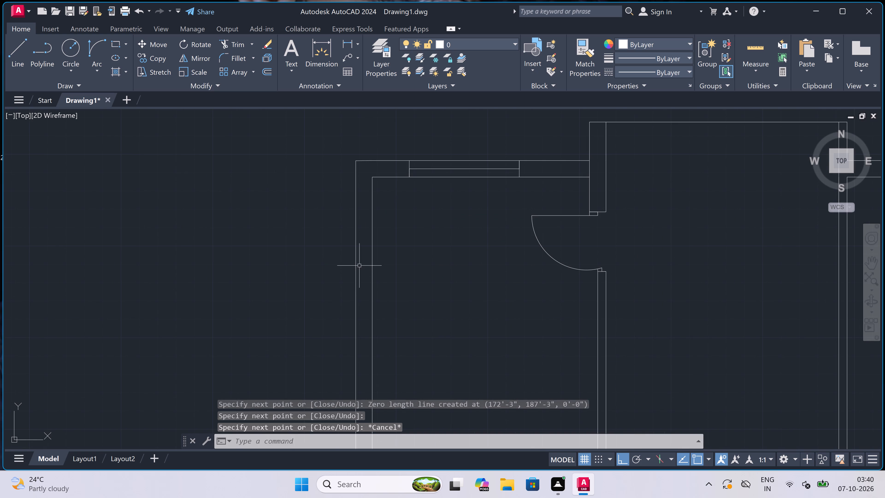
{"action": "left_click", "coordinate": [373, 271]}
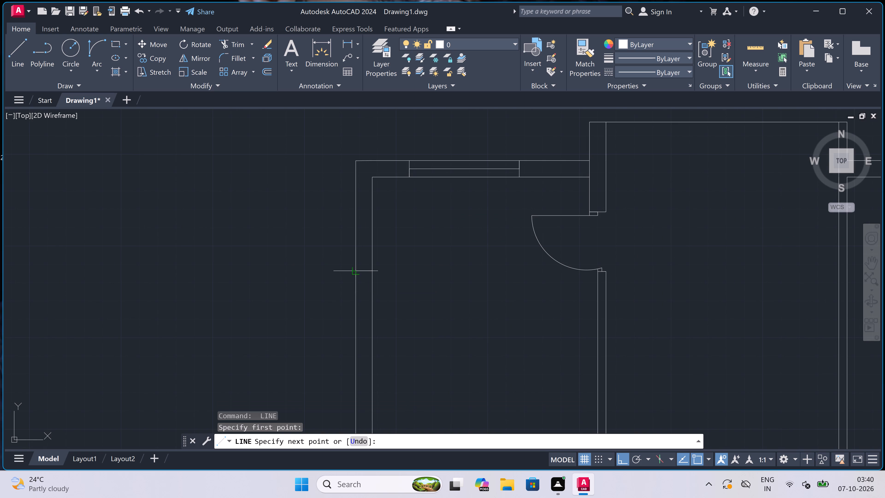
{"action": "left_click", "coordinate": [357, 271]}
{"action": "left_click", "coordinate": [367, 269]}
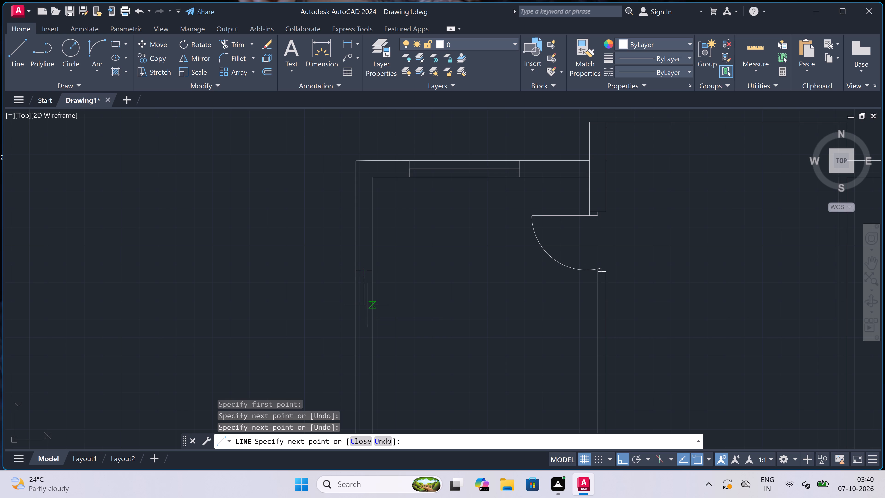
{"action": "type", "text": "5'"}
{"action": "key", "text": "space"}
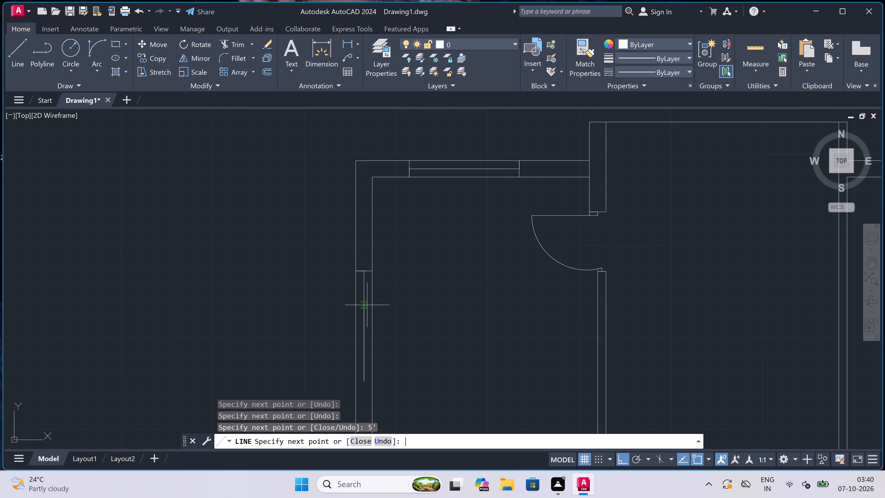
{"action": "scroll", "coordinate": [372, 385], "scroll_direction": "up", "scroll_amount": 3}
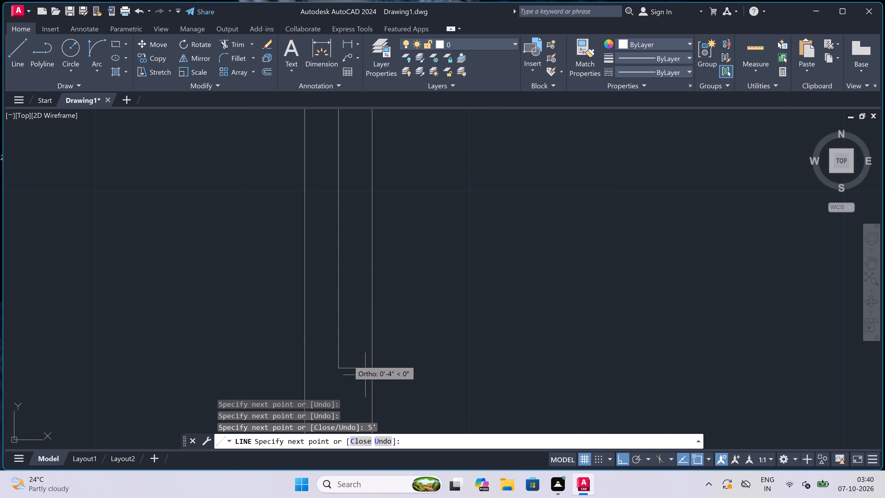
{"action": "double_click", "coordinate": [368, 370]}
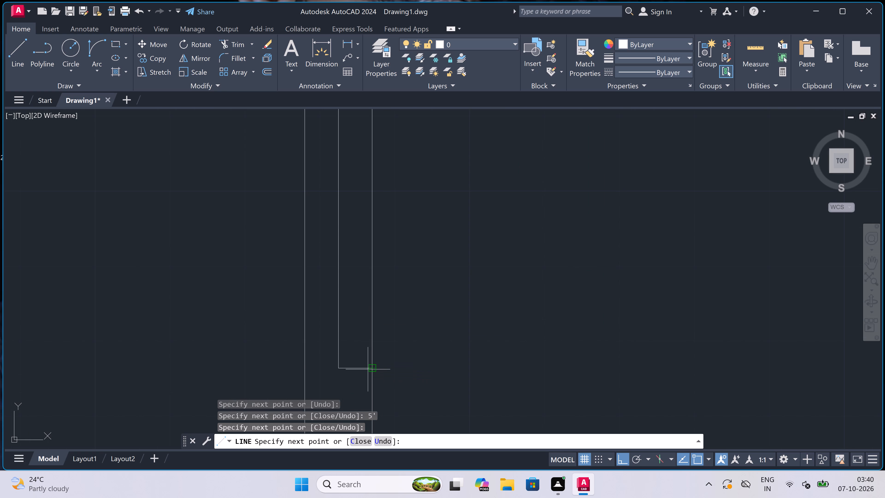
{"action": "left_click", "coordinate": [304, 369]}
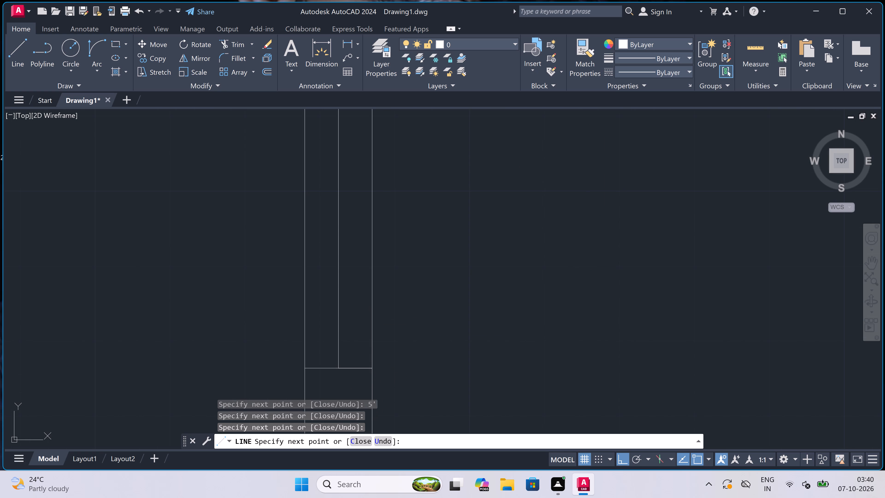
{"action": "key", "text": "Escape"}
Thicken the projection's right wall: draw 4.5" inward from the partition's left face, down level with the opposite wall's end, and across to the partition's right face.
{"action": "scroll", "coordinate": [329, 322], "scroll_direction": "down", "scroll_amount": 8}
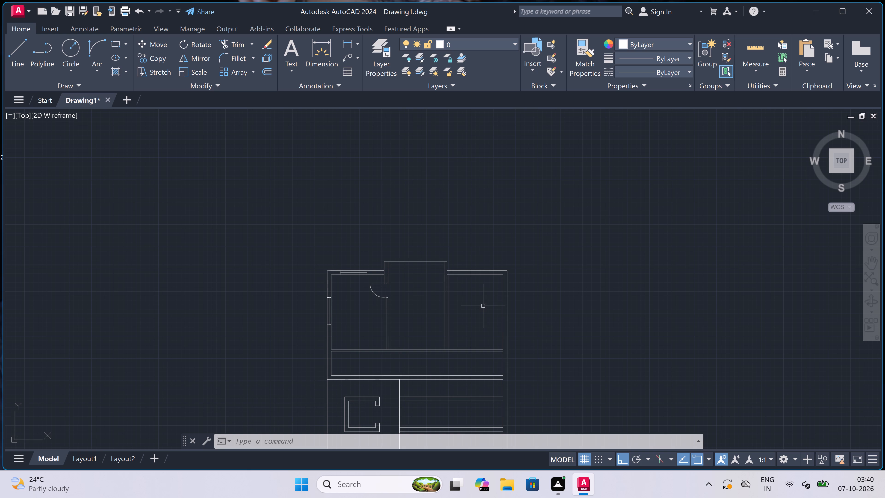
{"action": "scroll", "coordinate": [456, 292], "scroll_direction": "up", "scroll_amount": 1}
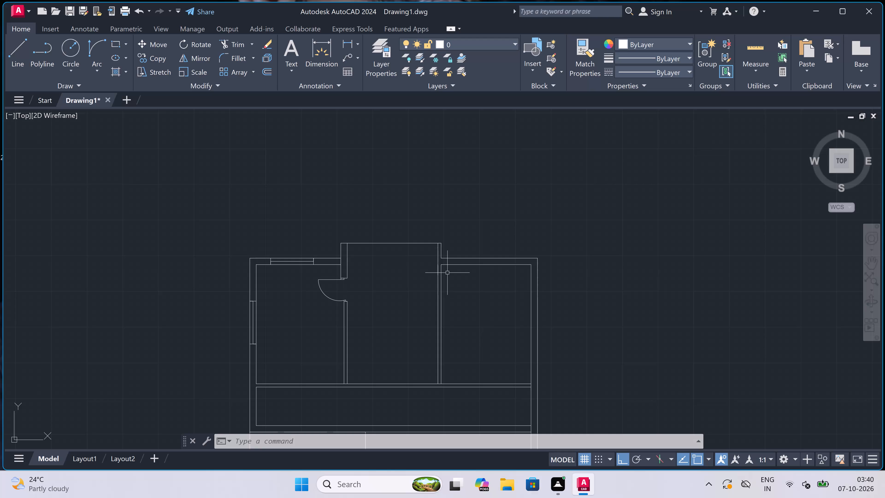
{"action": "scroll", "coordinate": [437, 260], "scroll_direction": "up", "scroll_amount": 3}
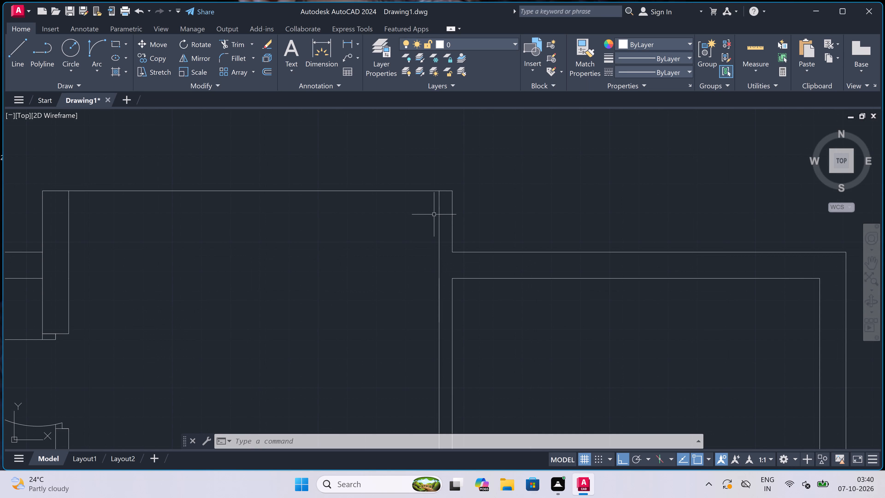
{"action": "key", "text": "l"}
{"action": "key", "text": "space"}
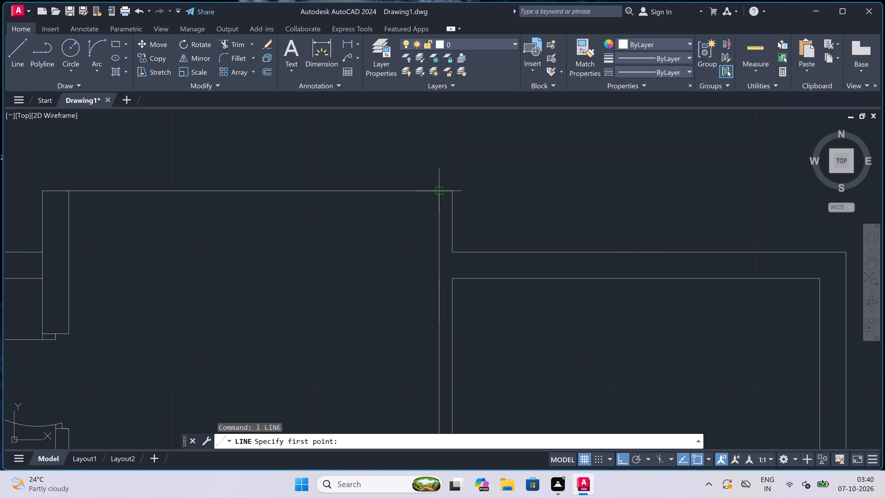
{"action": "left_click", "coordinate": [441, 188]}
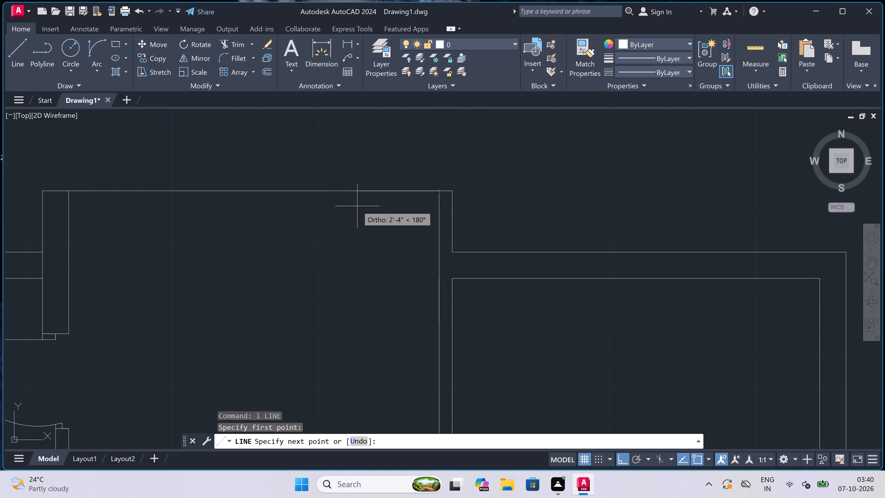
{"action": "type", "text": "4.5\""}
{"action": "key", "text": "space"}
{"action": "scroll", "coordinate": [382, 196], "scroll_direction": "down", "scroll_amount": 2}
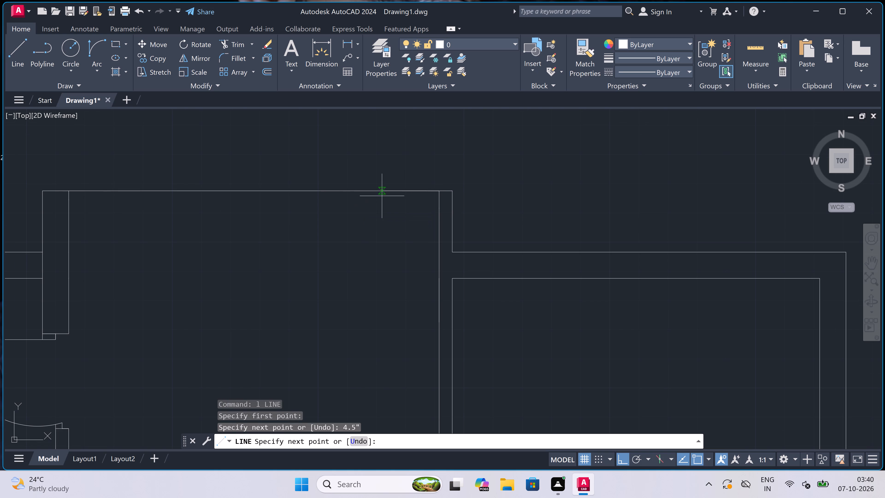
{"action": "scroll", "coordinate": [400, 251], "scroll_direction": "up", "scroll_amount": 3}
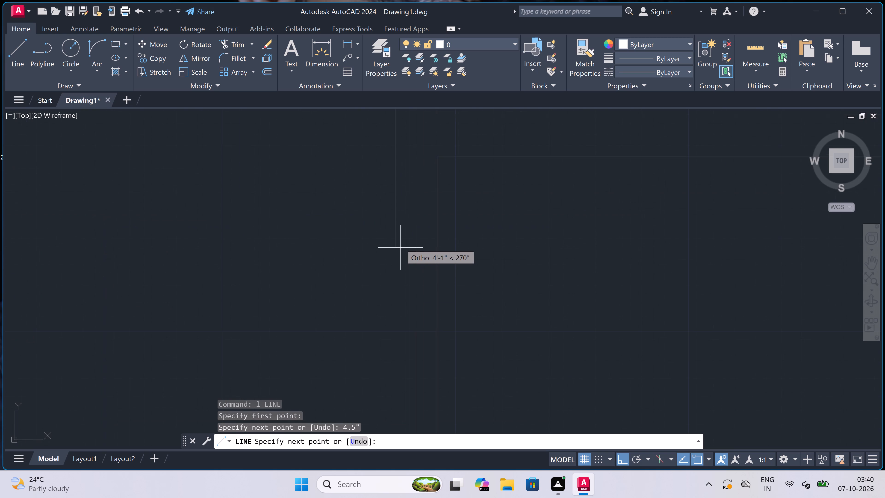
{"action": "scroll", "coordinate": [400, 241], "scroll_direction": "down", "scroll_amount": 2}
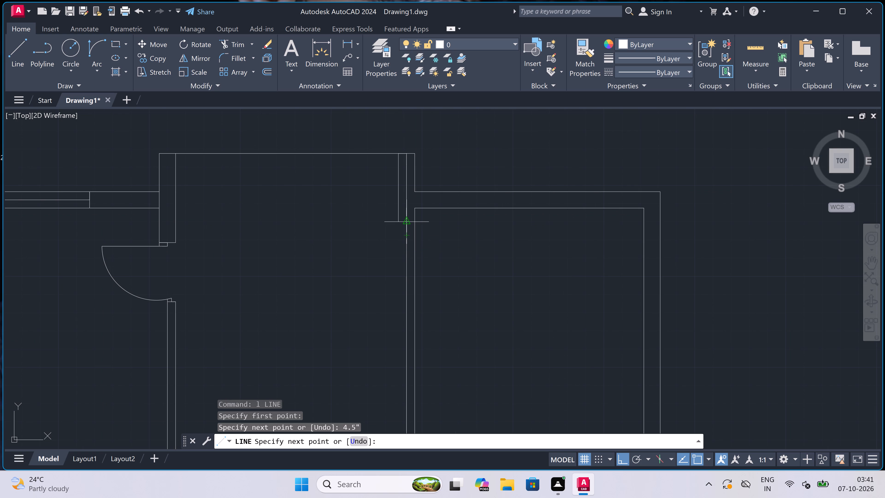
{"action": "scroll", "coordinate": [408, 218], "scroll_direction": "up", "scroll_amount": 2}
{"action": "scroll", "coordinate": [403, 222], "scroll_direction": "down", "scroll_amount": 1}
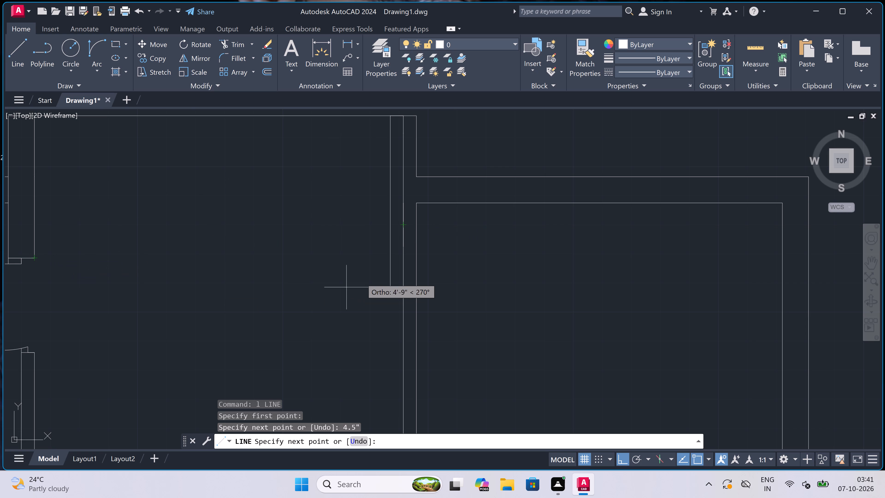
{"action": "left_click", "coordinate": [394, 257]}
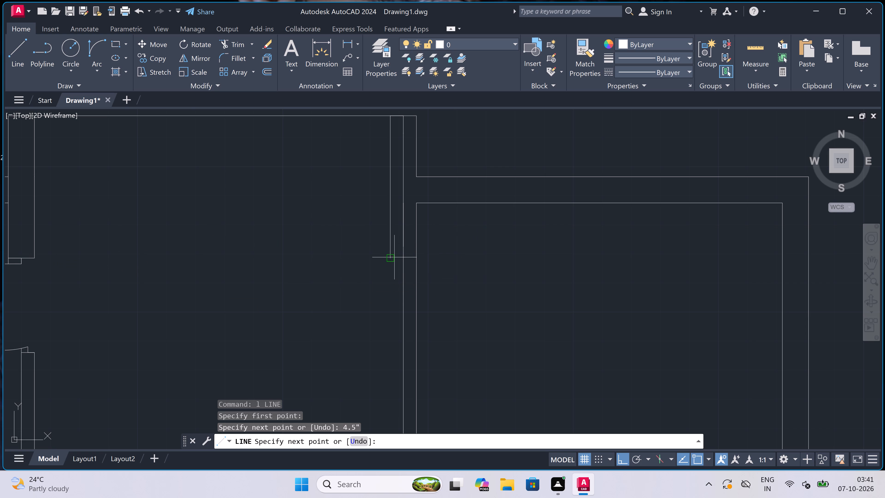
{"action": "left_click", "coordinate": [416, 260]}
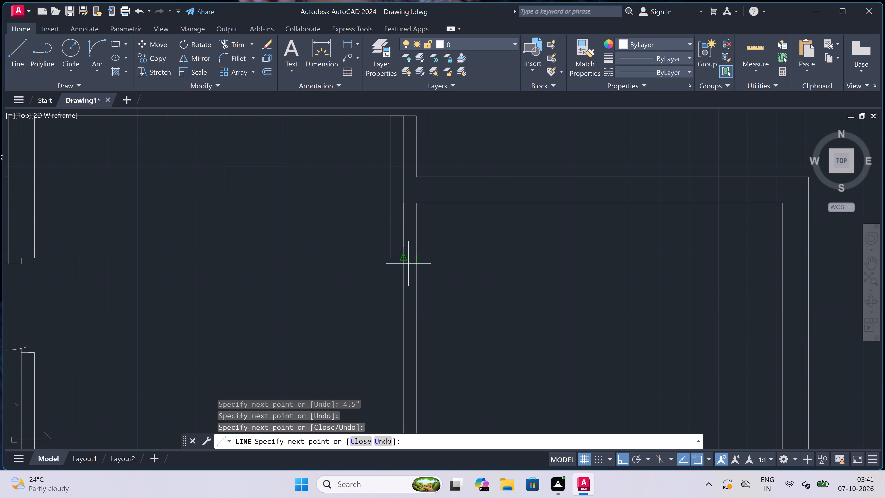
{"action": "key", "text": "Escape"}
From the middle of the thickened wall's lower end, draw a 2" line down and a 3' door leaf line into the right room.
{"action": "key", "text": "space"}
{"action": "left_click_drag", "start_coordinate": [404, 258], "coordinate": [403, 261]}
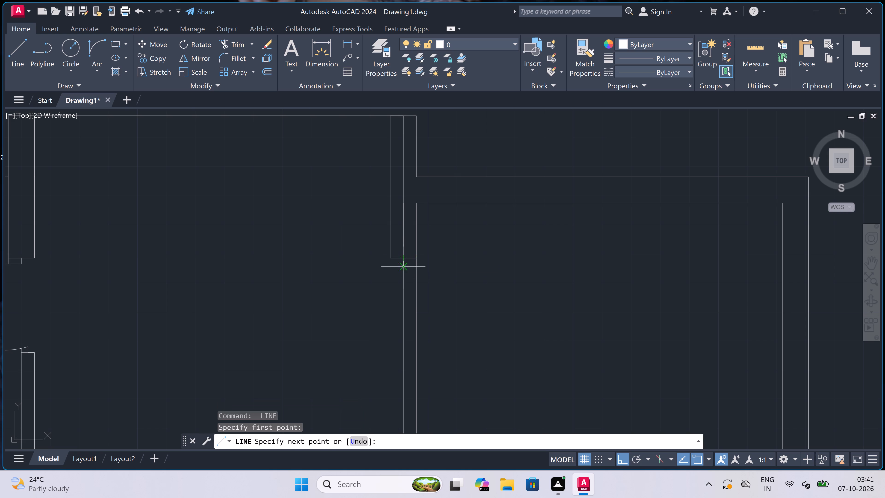
{"action": "type", "text": "2\""}
{"action": "key", "text": "space"}
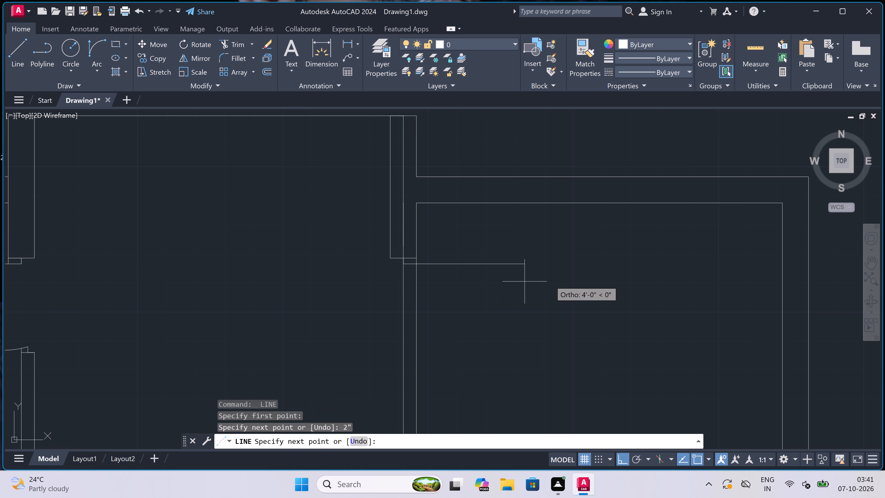
{"action": "type", "text": "3'"}
{"action": "key", "text": "space"}
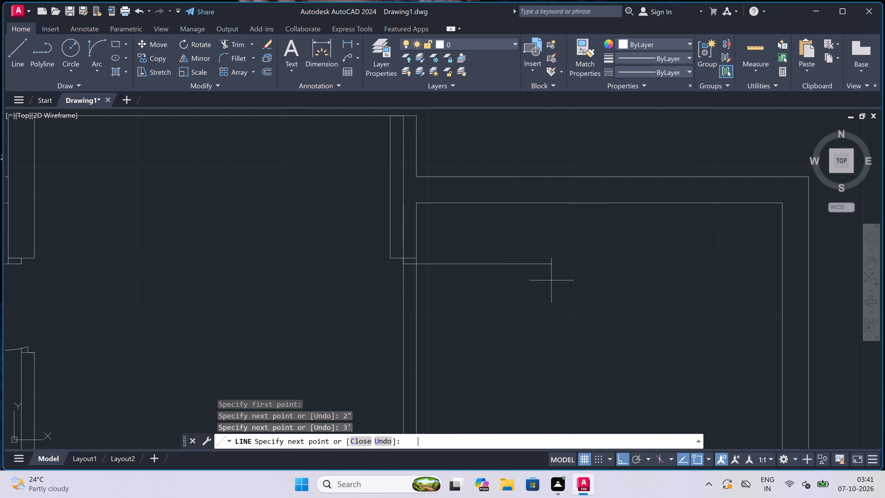
{"action": "key", "text": "Escape"}
Draw a lower jamb line across the right partition, level with the opposite door's jamb, and a 2" line up from its midpoint.
{"action": "key", "text": "space"}
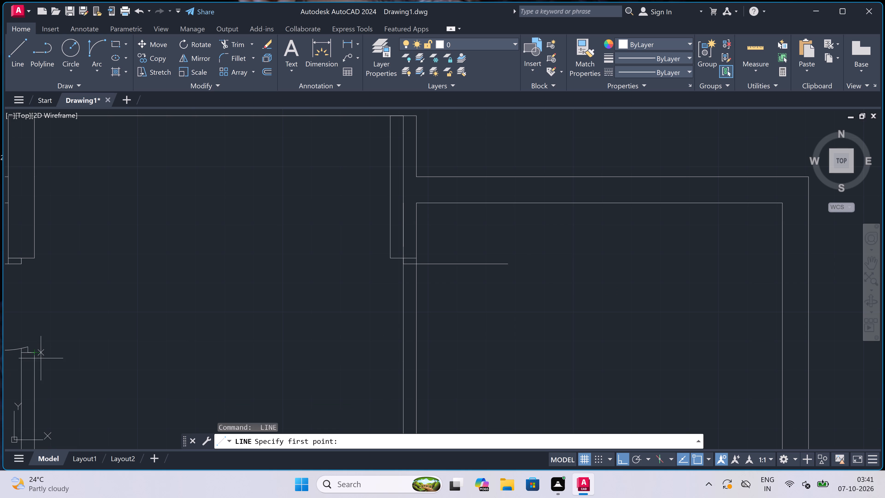
{"action": "left_click", "coordinate": [405, 356]}
{"action": "double_click", "coordinate": [414, 357]}
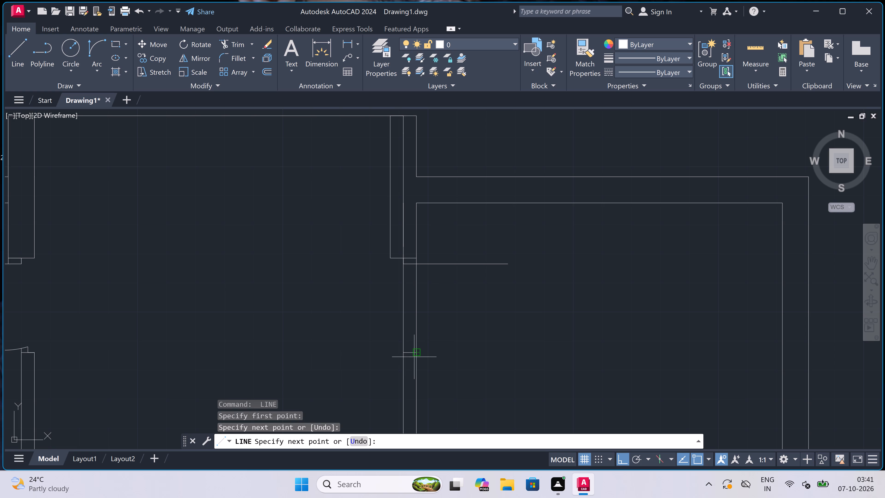
{"action": "left_click", "coordinate": [410, 355]}
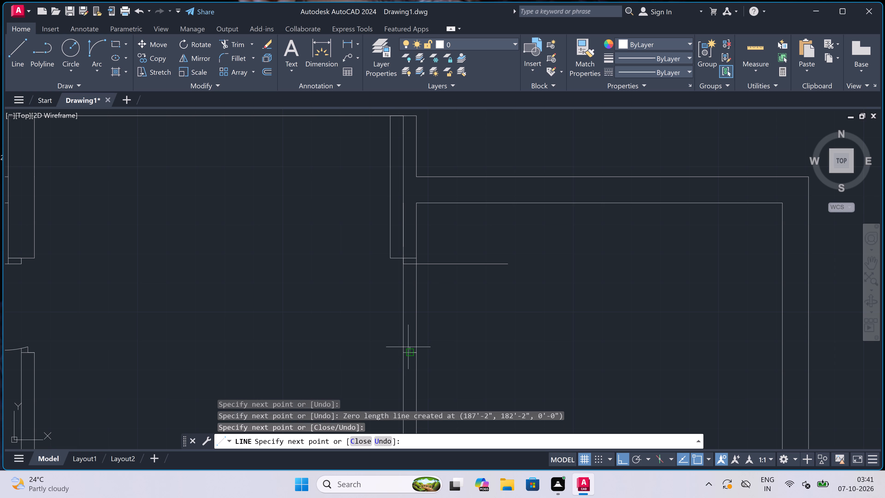
{"action": "key", "text": "2"}
{"action": "type", "text": "\""}
{"action": "key", "text": "space"}
{"action": "key", "text": "Escape"}
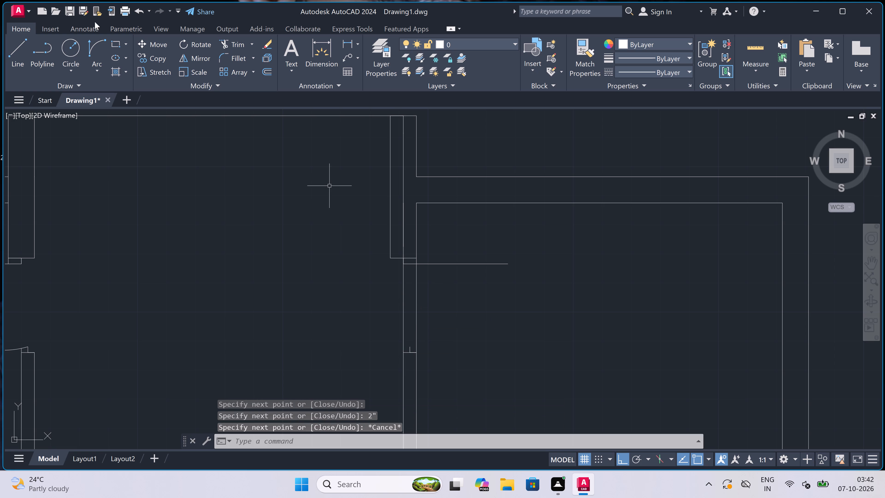
Draw the right door's swing as a start-end-direction arc from the 3' leaf's free end to the top of the lower 2" line.
{"action": "left_click", "coordinate": [93, 45]}
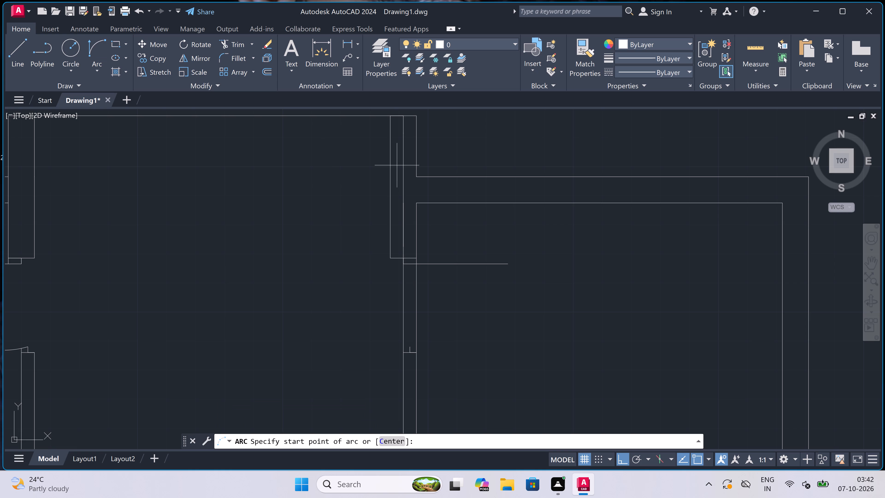
{"action": "scroll", "coordinate": [416, 175], "scroll_direction": "down", "scroll_amount": 3}
{"action": "scroll", "coordinate": [429, 220], "scroll_direction": "up", "scroll_amount": 3}
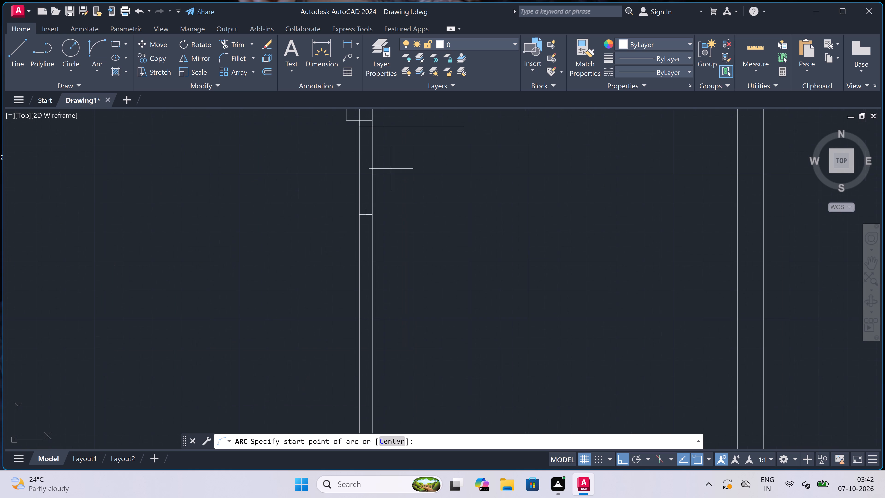
{"action": "left_click", "coordinate": [466, 127]}
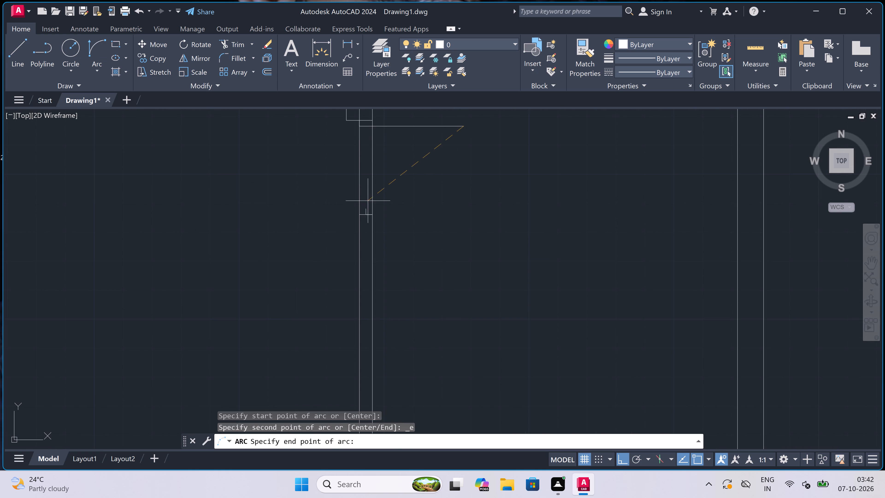
{"action": "left_click", "coordinate": [367, 208]}
{"action": "left_click", "coordinate": [433, 222]}
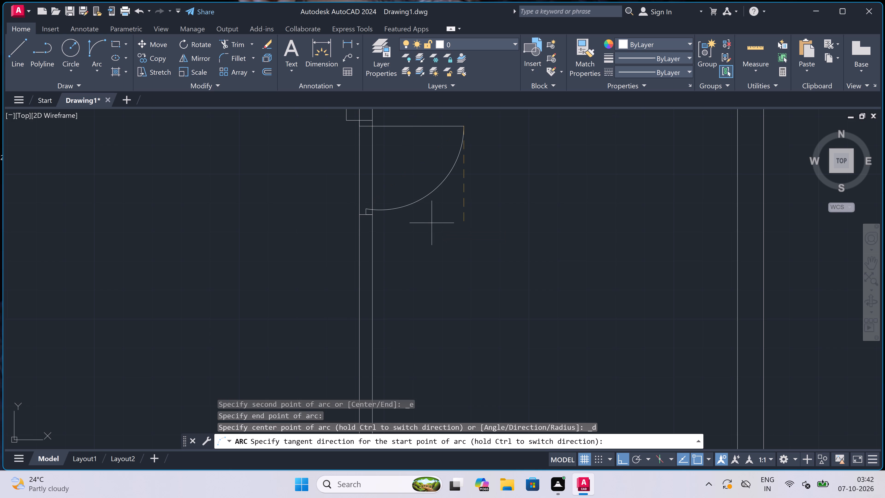
Trim the partition's left-face line inside the projection's thickened right wall, beside and above the right room's top wall, and erase the leftover piece.
{"action": "scroll", "coordinate": [375, 202], "scroll_direction": "down", "scroll_amount": 3}
{"action": "scroll", "coordinate": [362, 172], "scroll_direction": "up", "scroll_amount": 2}
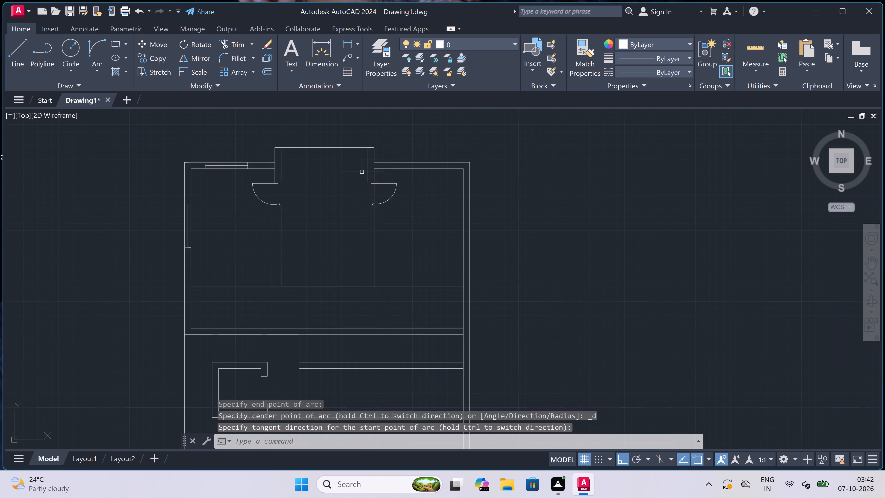
{"action": "key", "text": "t"}
{"action": "key", "text": "r"}
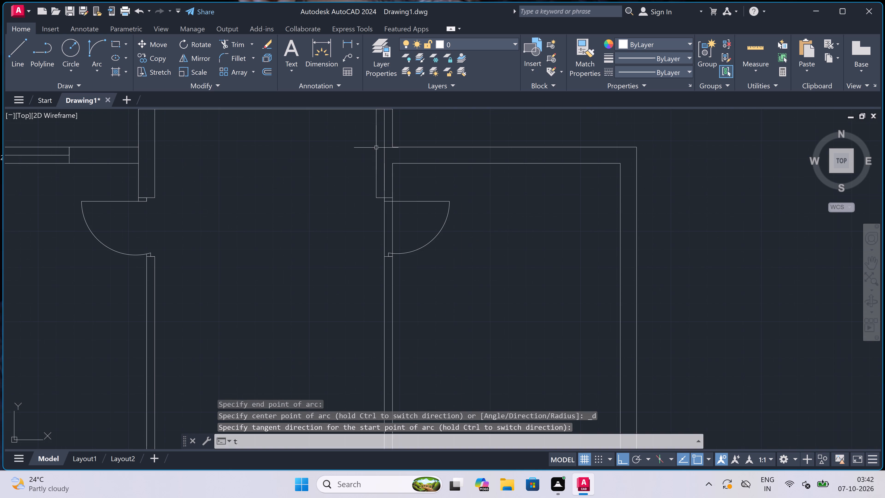
{"action": "key", "text": "space"}
{"action": "left_click", "coordinate": [383, 148]}
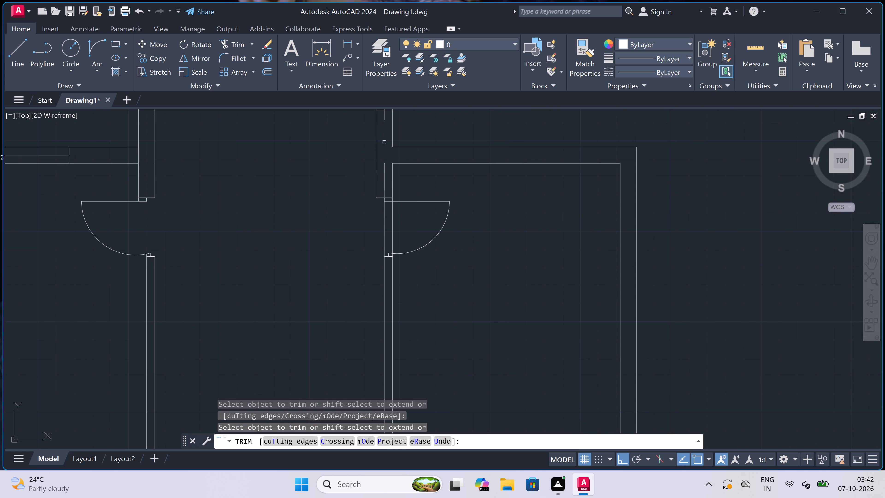
{"action": "scroll", "coordinate": [379, 115], "scroll_direction": "up", "scroll_amount": 3}
{"action": "left_click", "coordinate": [386, 117]}
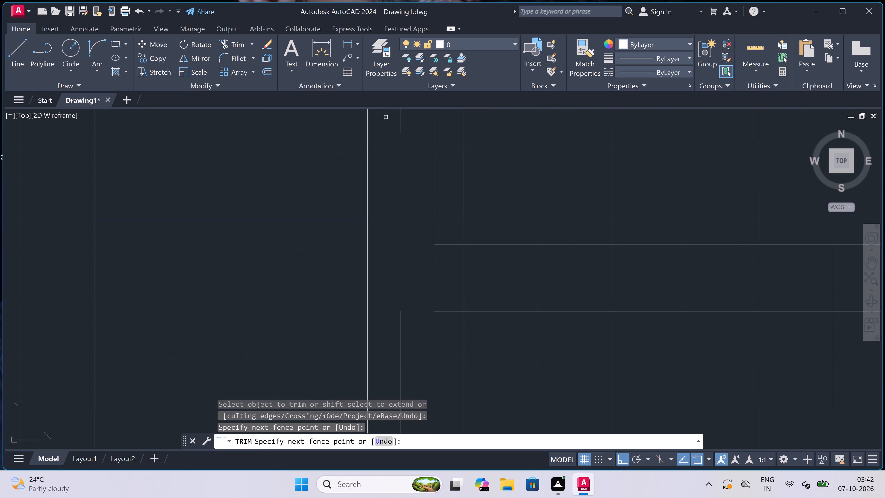
{"action": "double_click", "coordinate": [405, 123]}
{"action": "scroll", "coordinate": [405, 124], "scroll_direction": "down", "scroll_amount": 4}
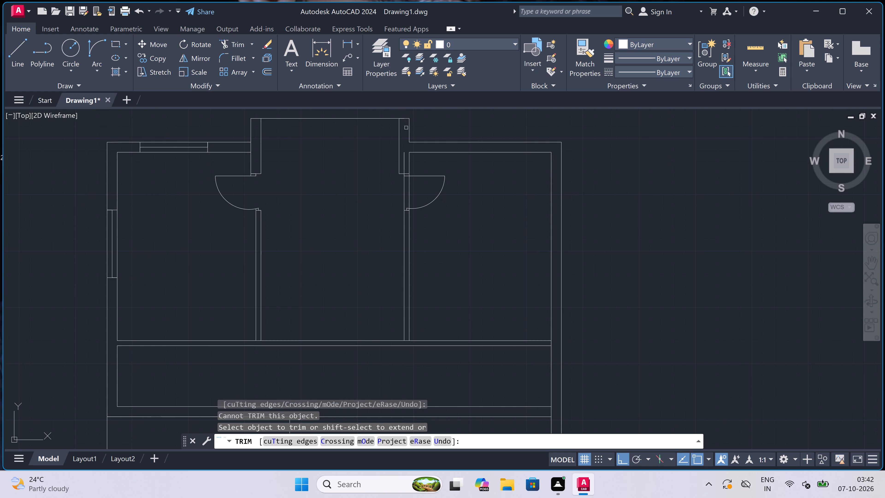
{"action": "scroll", "coordinate": [406, 123], "scroll_direction": "up", "scroll_amount": 7}
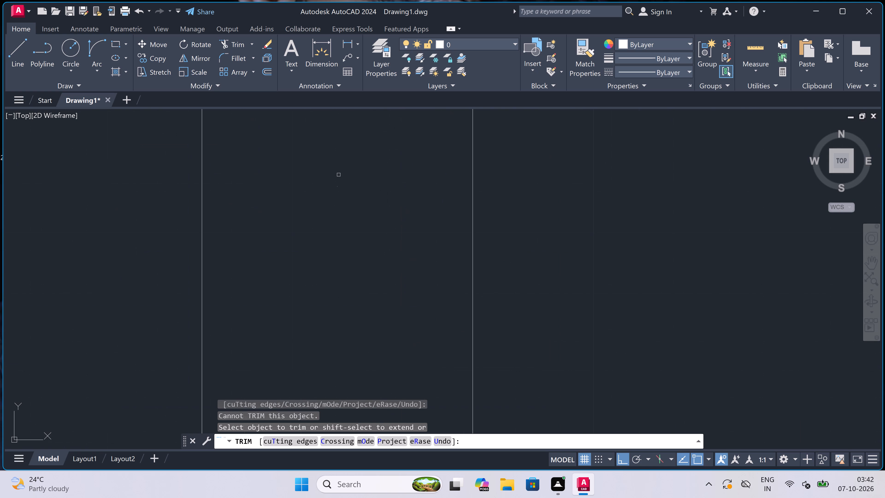
{"action": "key", "text": "Escape"}
{"action": "left_click", "coordinate": [351, 172]}
{"action": "left_click", "coordinate": [319, 217]}
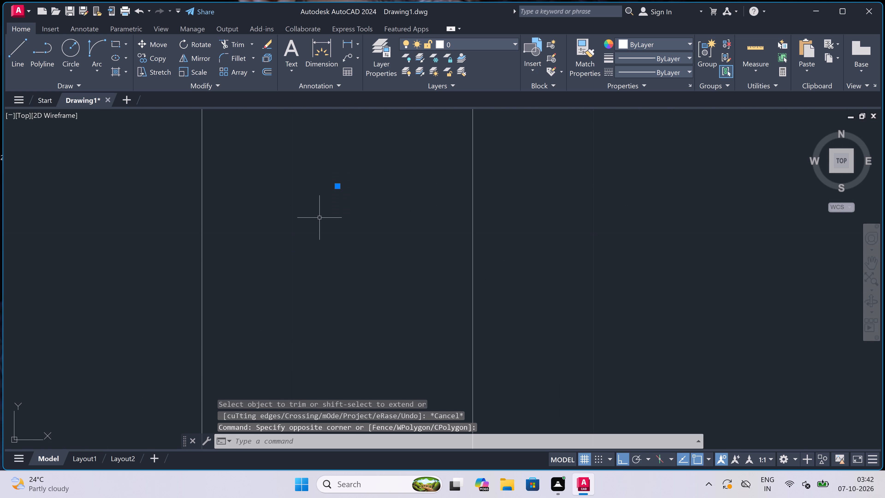
{"action": "key", "text": "Delete"}
{"action": "scroll", "coordinate": [329, 193], "scroll_direction": "down", "scroll_amount": 6}
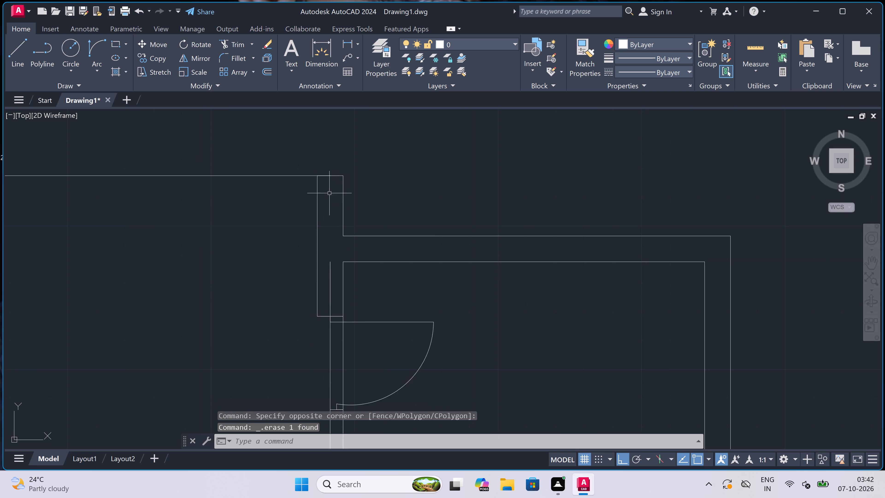
Trim both faces of the right partition across the door opening, between the upper and lower jambs.
{"action": "scroll", "coordinate": [329, 193], "scroll_direction": "down", "scroll_amount": 1}
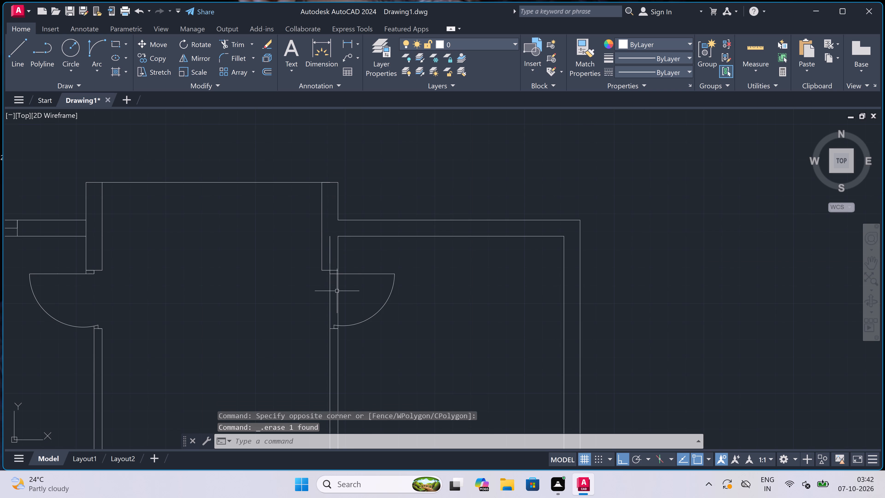
{"action": "key", "text": "t"}
{"action": "key", "text": "r"}
{"action": "key", "text": "space"}
{"action": "left_click", "coordinate": [342, 292]}
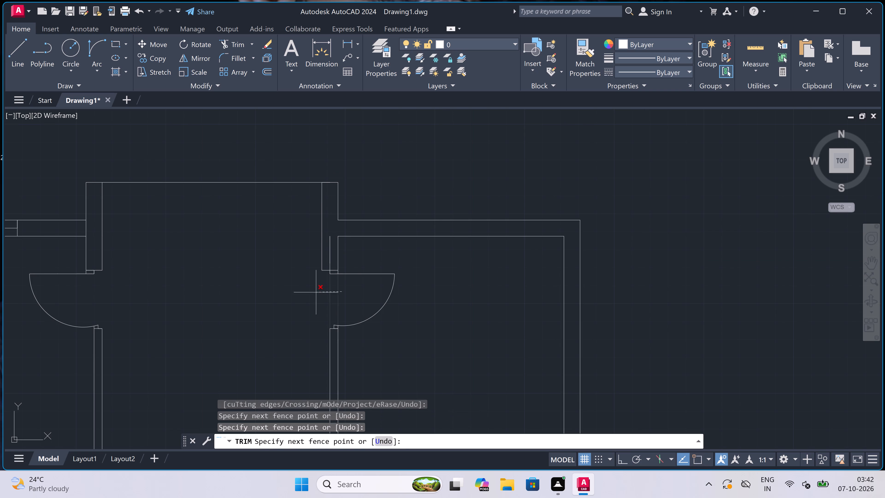
{"action": "double_click", "coordinate": [287, 293]}
Trim the remaining partition line inside the thickened wall above the right door's jamb, and erase the leftover fragment.
{"action": "scroll", "coordinate": [328, 256], "scroll_direction": "up", "scroll_amount": 3}
{"action": "triple_click", "coordinate": [329, 255]}
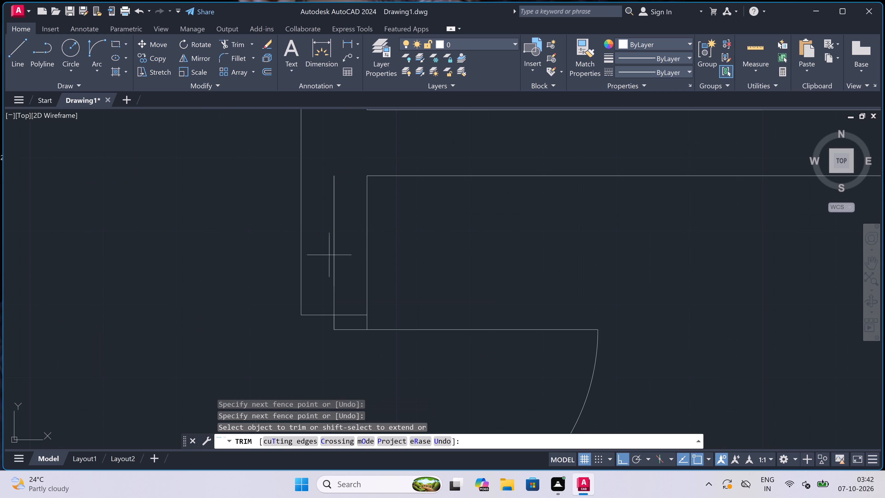
{"action": "left_click", "coordinate": [344, 249]}
{"action": "key", "text": "Escape"}
{"action": "double_click", "coordinate": [336, 169]}
{"action": "left_click", "coordinate": [319, 207]}
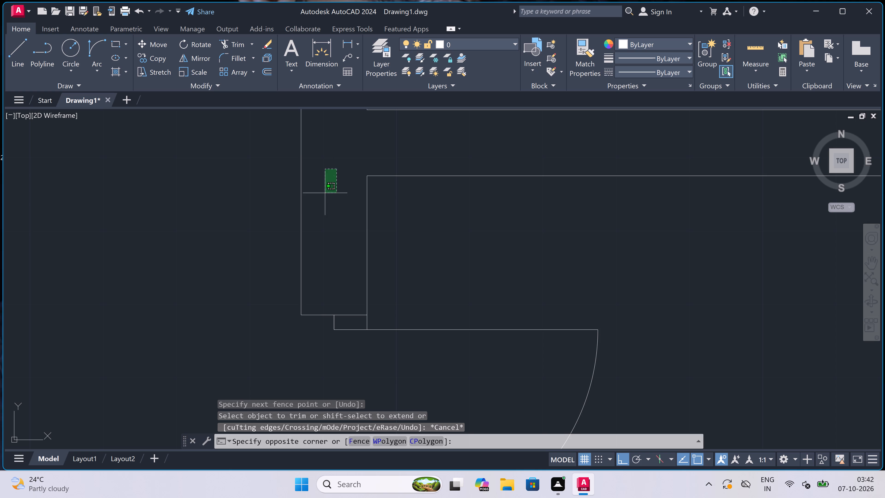
{"action": "key", "text": "Delete"}
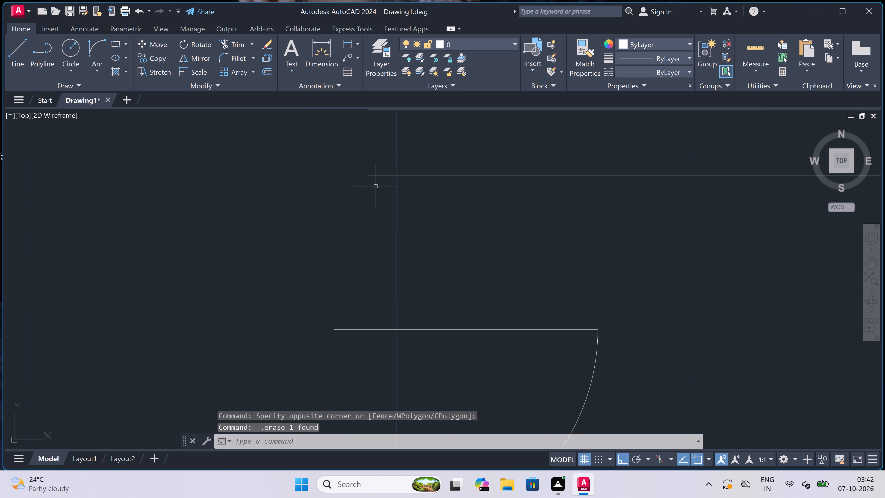
Draw a window in the right room's top wall: a jamb line across the wall, a 5' line rightward from its midpoint, and an end jamb line.
{"action": "scroll", "coordinate": [376, 186], "scroll_direction": "down", "scroll_amount": 1}
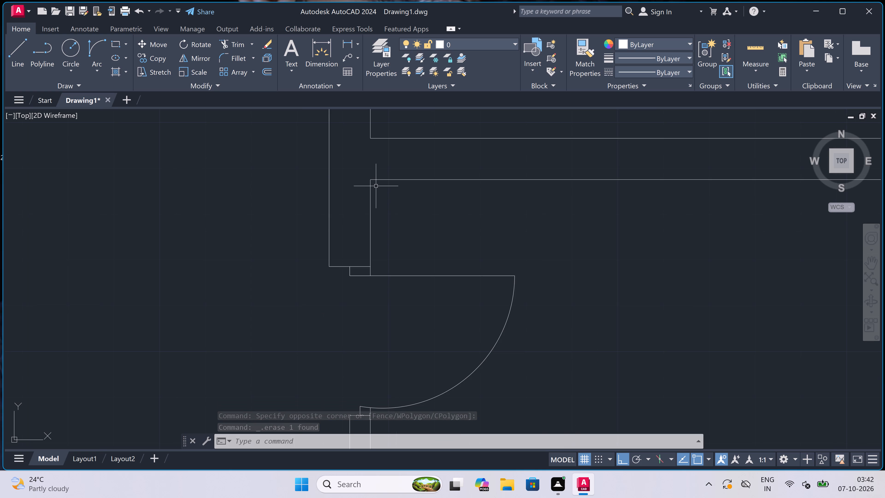
{"action": "scroll", "coordinate": [376, 186], "scroll_direction": "down", "scroll_amount": 3}
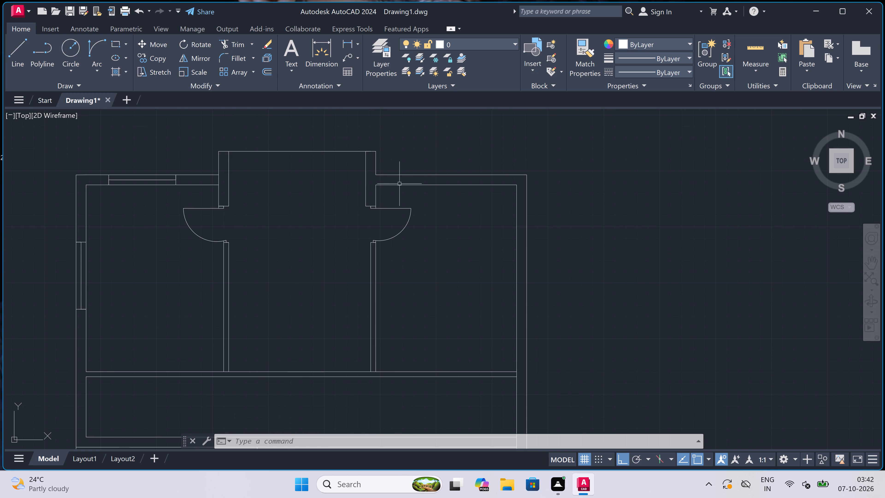
{"action": "scroll", "coordinate": [504, 178], "scroll_direction": "up", "scroll_amount": 1}
{"action": "key", "text": "l"}
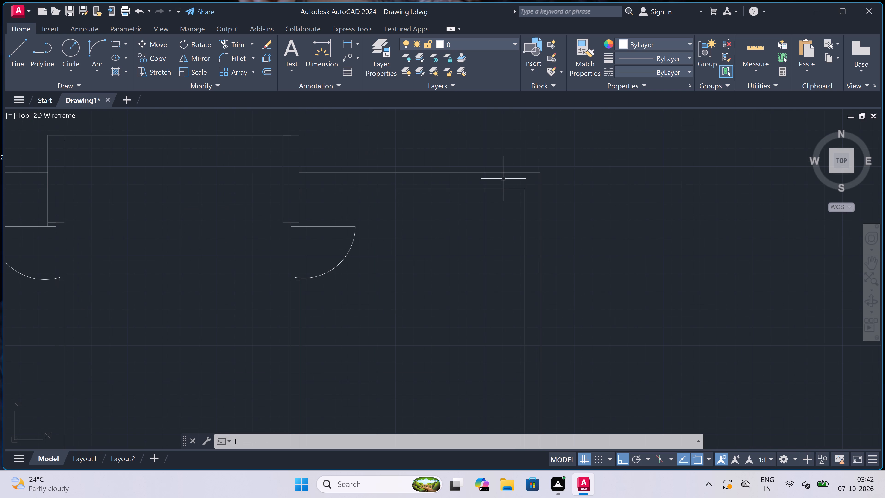
{"action": "key", "text": "space"}
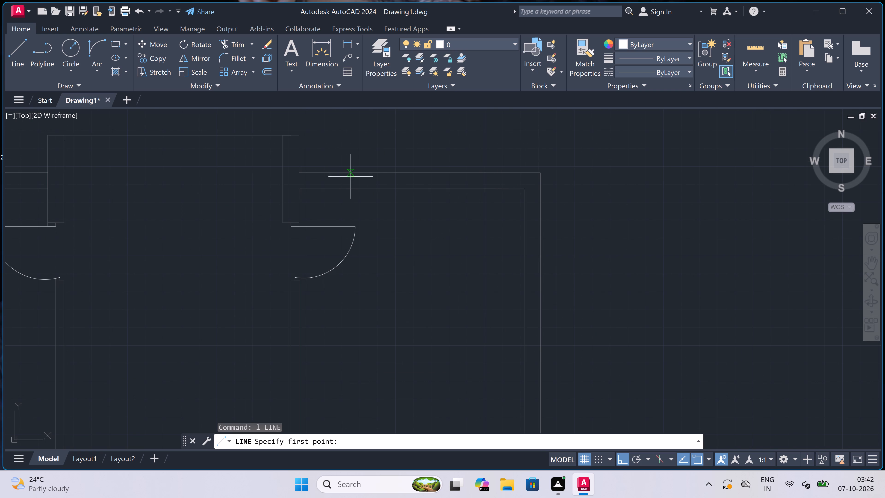
{"action": "left_click", "coordinate": [348, 173]}
{"action": "left_click", "coordinate": [349, 188]}
{"action": "double_click", "coordinate": [350, 181]}
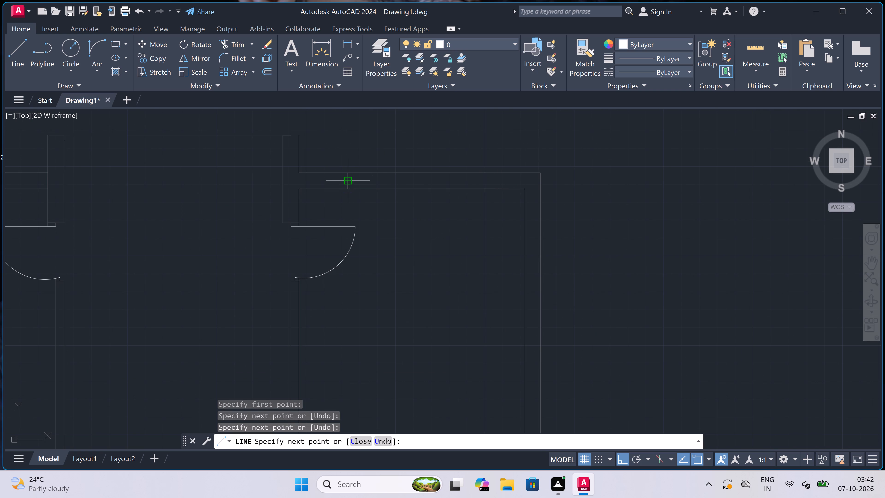
{"action": "type", "text": "5'"}
{"action": "key", "text": "space"}
{"action": "left_click", "coordinate": [456, 173]}
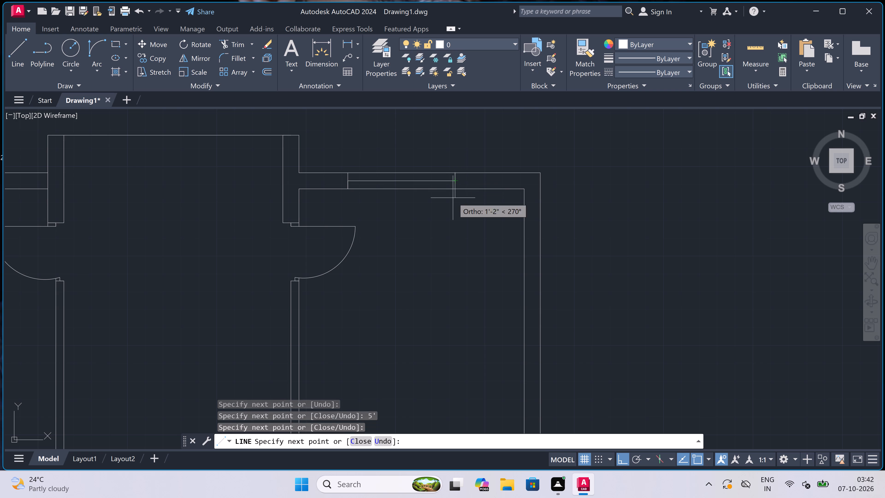
{"action": "left_click", "coordinate": [453, 191]}
{"action": "key", "text": "Escape"}
{"action": "scroll", "coordinate": [451, 184], "scroll_direction": "down", "scroll_amount": 2}
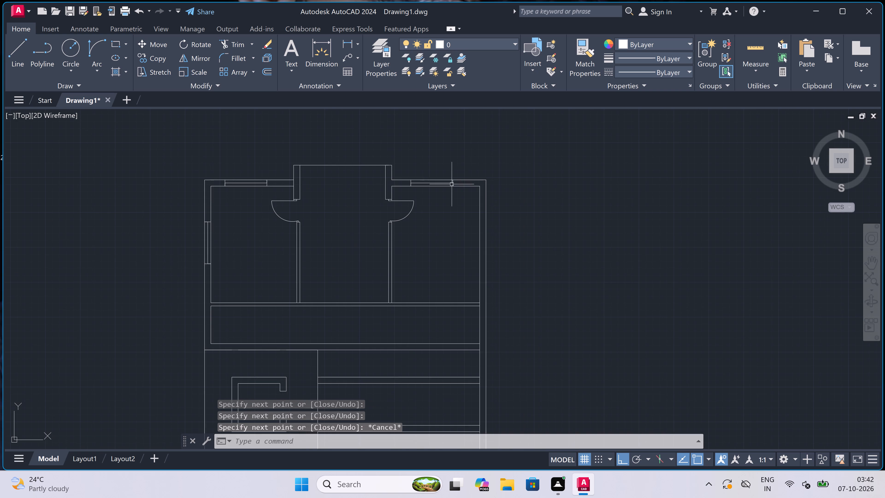
Draw a window in the right room's outer side wall: a jamb line across it, a 5' line down from its midpoint, and a lower jamb line.
{"action": "scroll", "coordinate": [464, 192], "scroll_direction": "up", "scroll_amount": 1}
{"action": "key", "text": "space"}
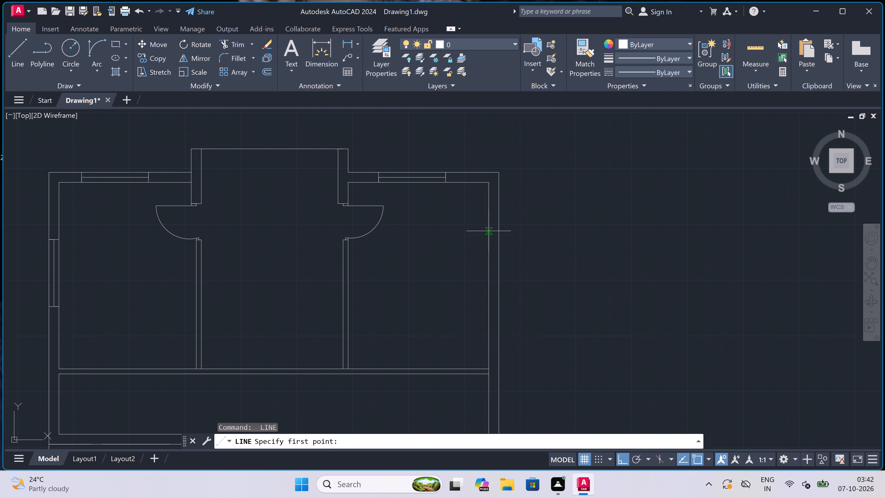
{"action": "double_click", "coordinate": [490, 226]}
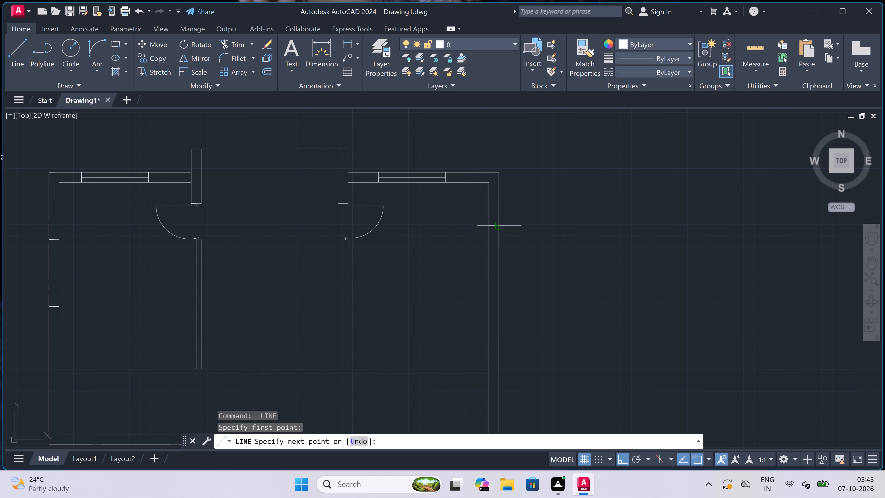
{"action": "double_click", "coordinate": [499, 225]}
{"action": "scroll", "coordinate": [494, 224], "scroll_direction": "up", "scroll_amount": 2}
{"action": "left_click", "coordinate": [494, 224]}
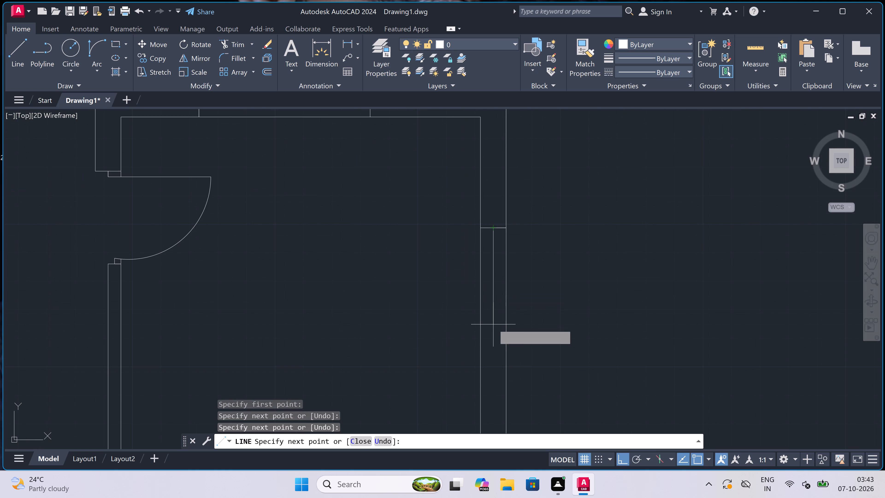
{"action": "type", "text": "5'"}
{"action": "key", "text": "space"}
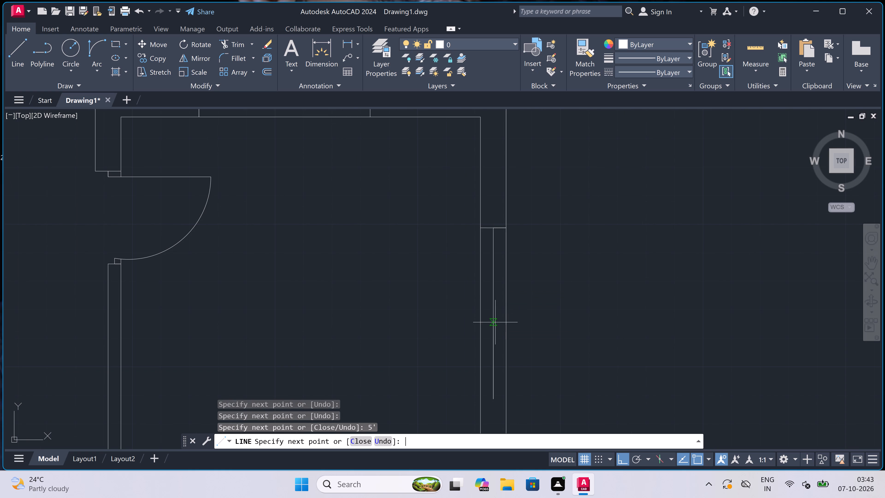
{"action": "scroll", "coordinate": [488, 405], "scroll_direction": "up", "scroll_amount": 2}
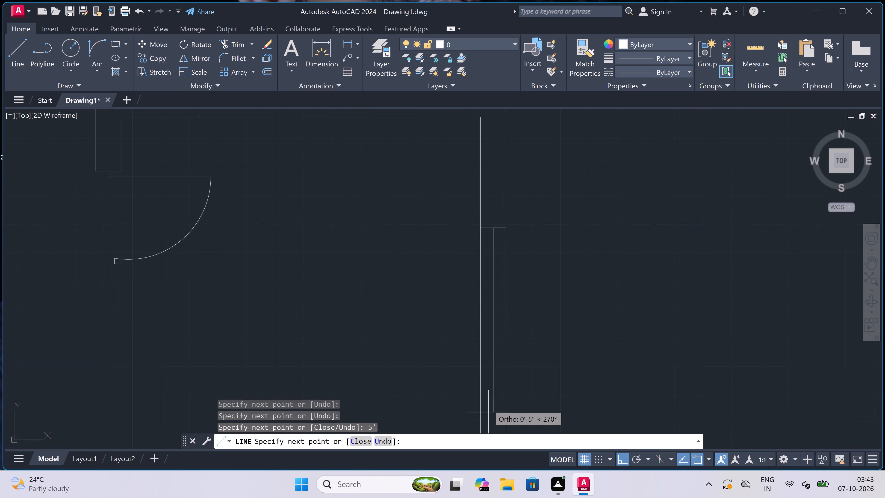
{"action": "scroll", "coordinate": [488, 403], "scroll_direction": "up", "scroll_amount": 1}
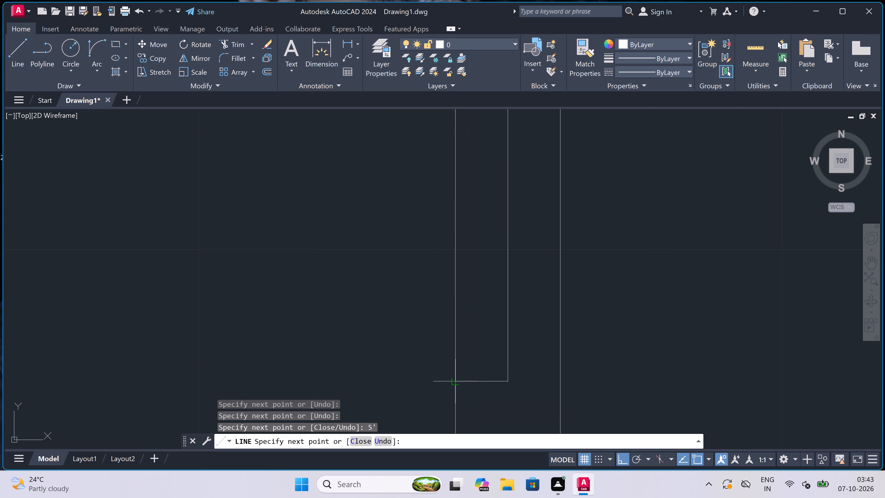
{"action": "left_click", "coordinate": [454, 383]}
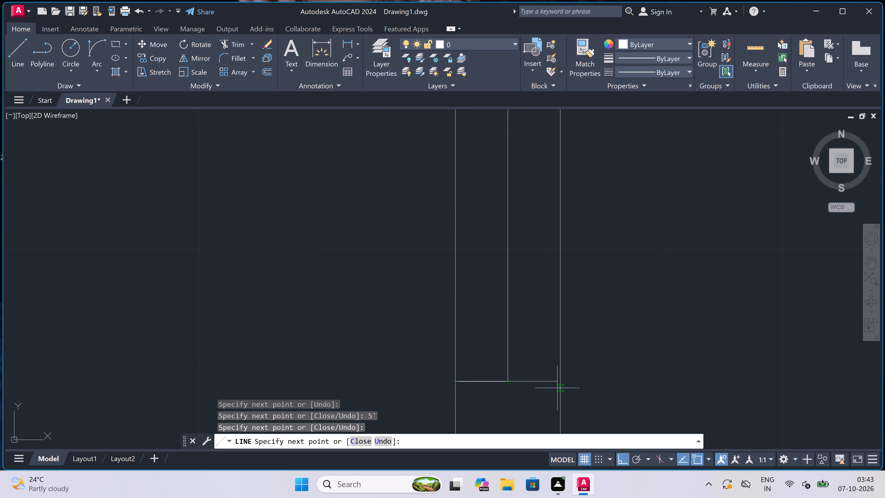
{"action": "left_click", "coordinate": [560, 383]}
{"action": "key", "text": "Escape"}
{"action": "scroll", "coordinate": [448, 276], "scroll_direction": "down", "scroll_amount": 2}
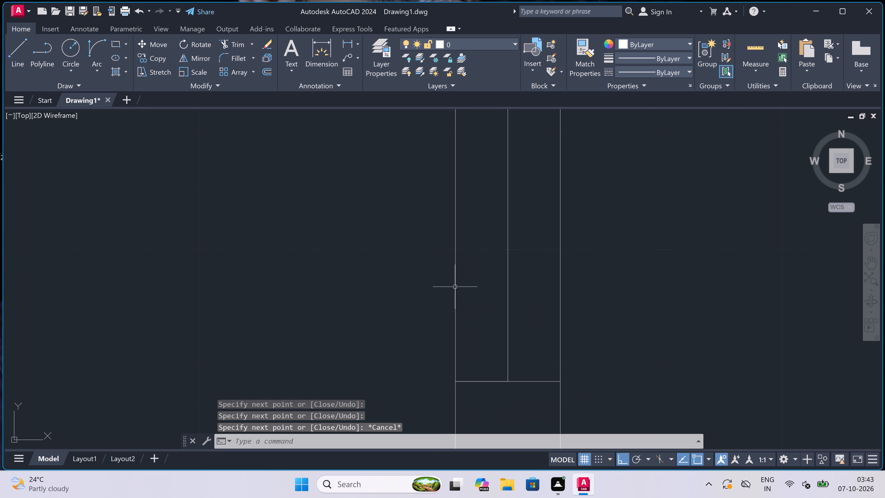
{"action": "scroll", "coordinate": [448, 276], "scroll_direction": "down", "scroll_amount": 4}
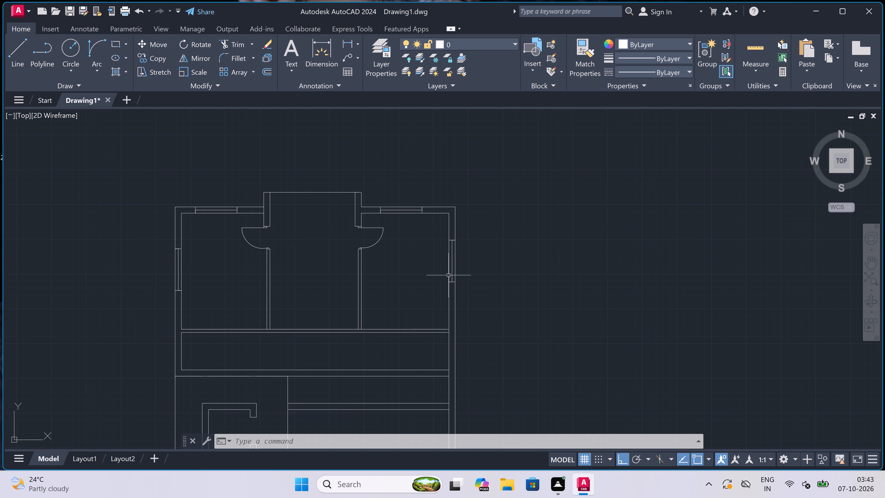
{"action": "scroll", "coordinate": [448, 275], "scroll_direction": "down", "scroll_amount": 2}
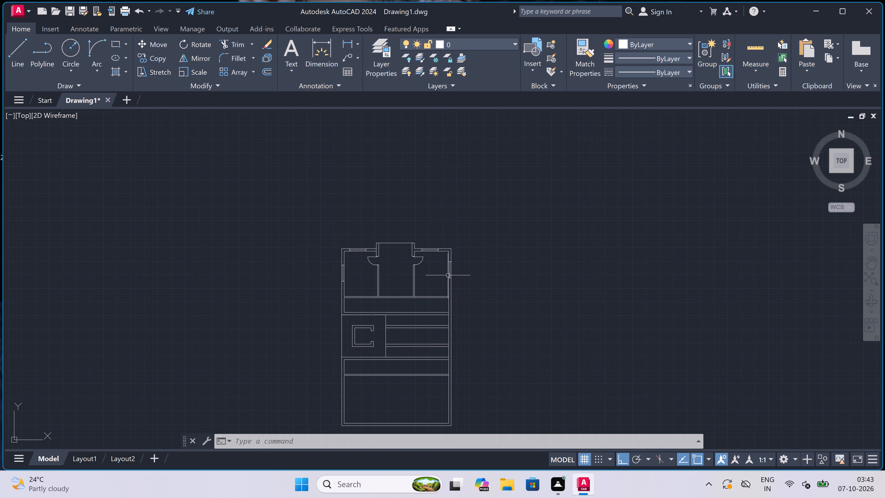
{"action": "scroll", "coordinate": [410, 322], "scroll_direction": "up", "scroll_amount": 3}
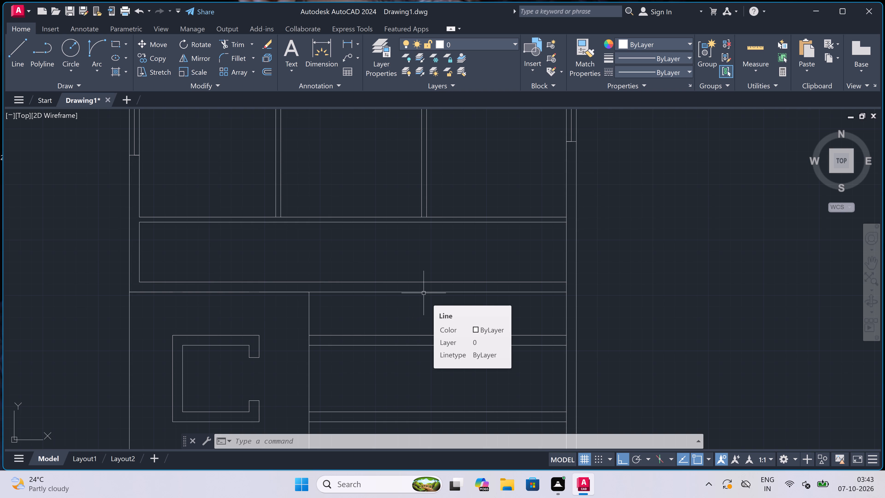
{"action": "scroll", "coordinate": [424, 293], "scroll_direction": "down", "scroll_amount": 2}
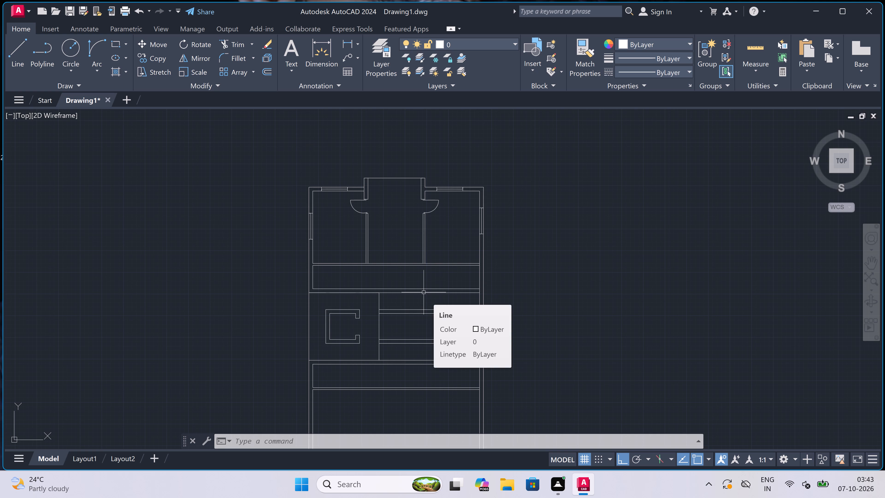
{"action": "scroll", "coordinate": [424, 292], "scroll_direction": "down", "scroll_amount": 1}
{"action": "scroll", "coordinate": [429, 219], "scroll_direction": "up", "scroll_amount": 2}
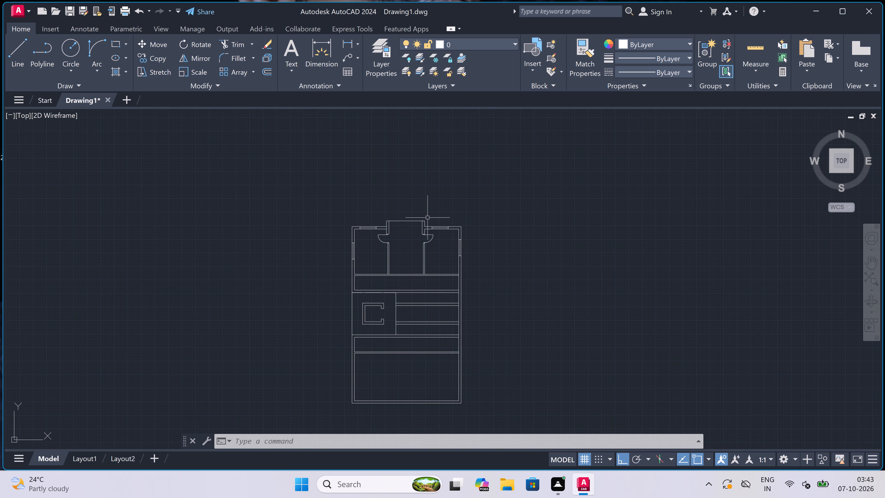
Draw a line from the right room's top outer corner up to the central bay's top level, and back left to the right partition.
{"action": "scroll", "coordinate": [429, 219], "scroll_direction": "up", "scroll_amount": 2}
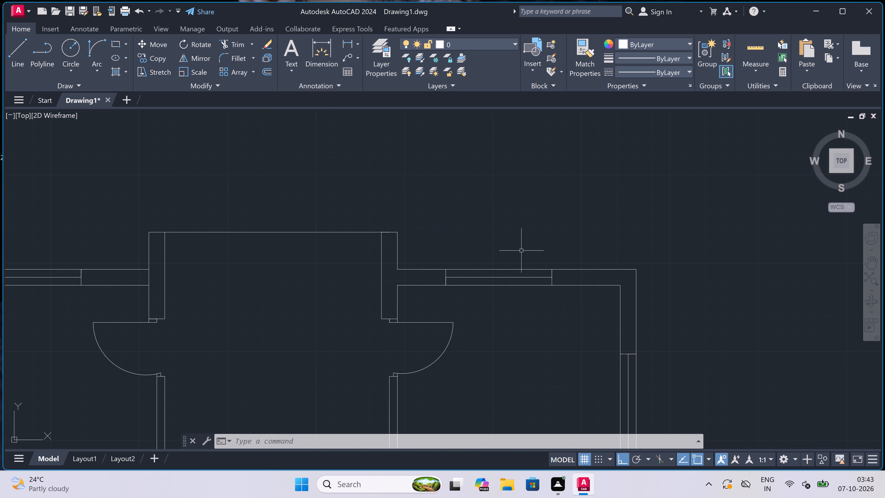
{"action": "key", "text": "l"}
{"action": "key", "text": "space"}
{"action": "left_click", "coordinate": [638, 269]}
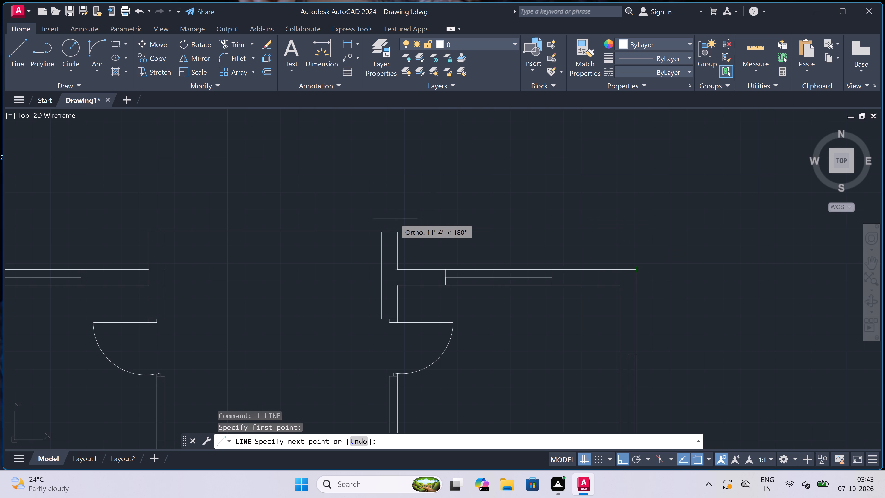
{"action": "left_click", "coordinate": [640, 231]}
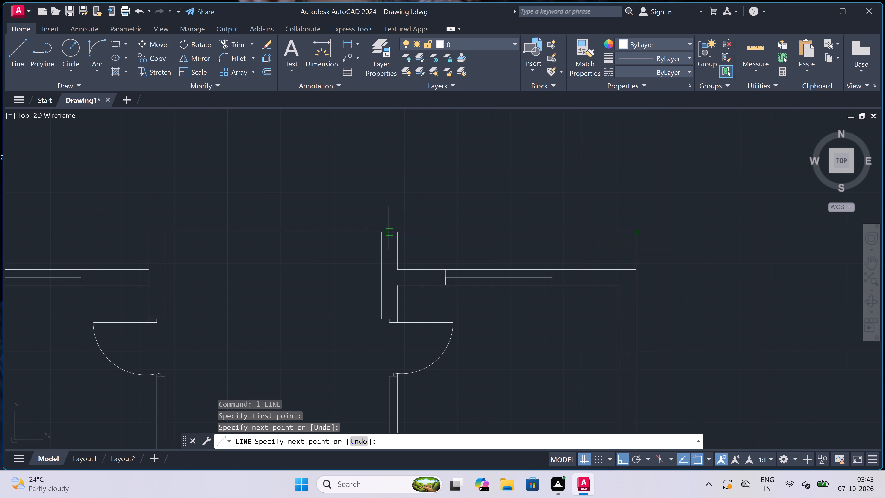
{"action": "double_click", "coordinate": [399, 231]}
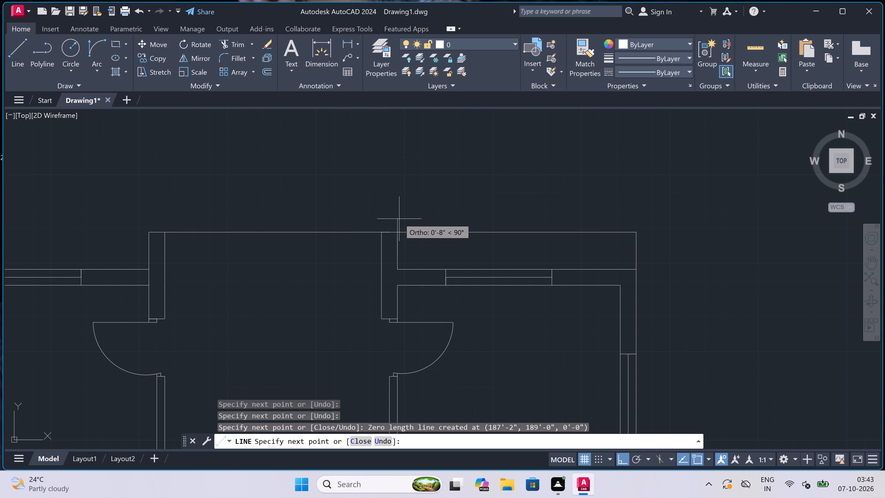
Continue the line 4.5" up, across to the right outer wall line, and back down to the new line's right end.
{"action": "type", "text": "4.5\""}
{"action": "key", "text": "space"}
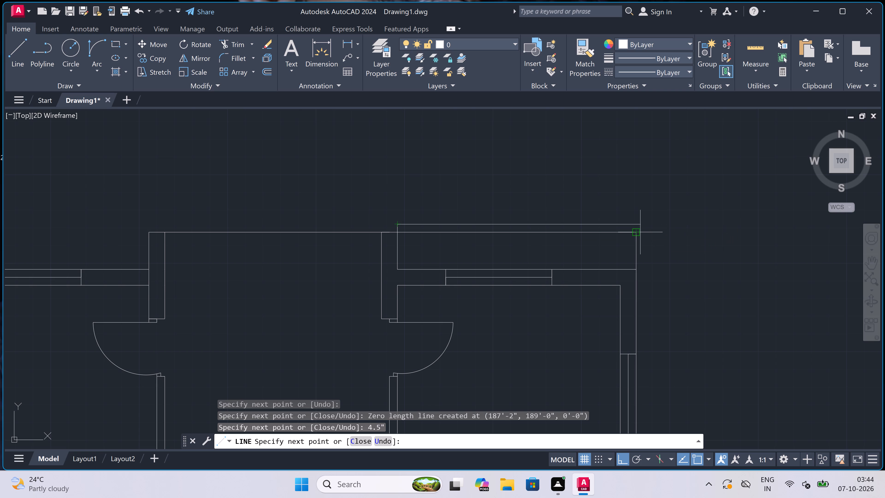
{"action": "left_click", "coordinate": [636, 222]}
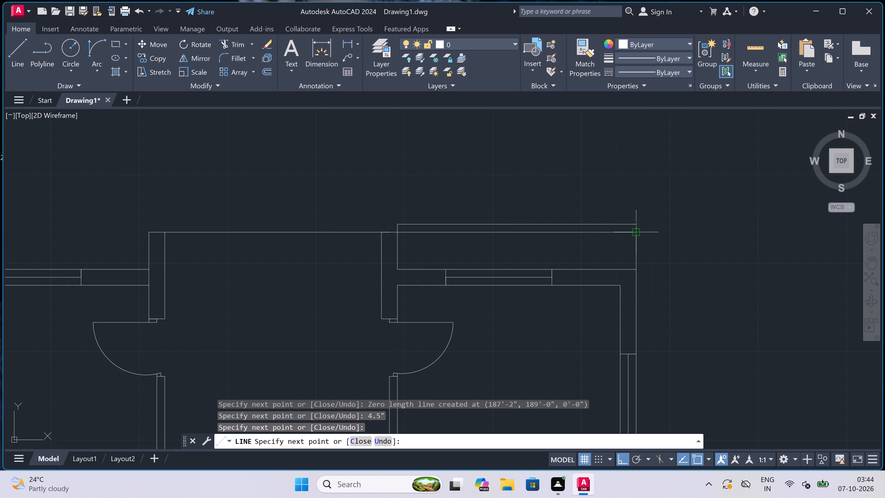
{"action": "left_click", "coordinate": [637, 233]}
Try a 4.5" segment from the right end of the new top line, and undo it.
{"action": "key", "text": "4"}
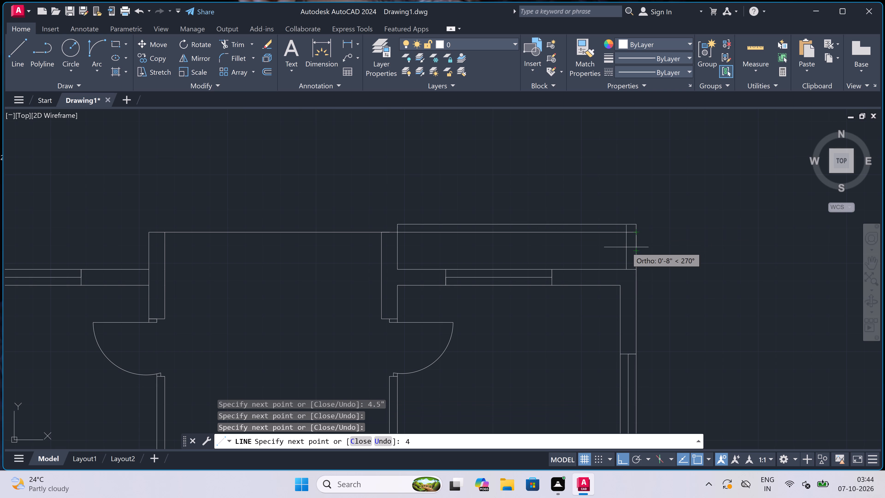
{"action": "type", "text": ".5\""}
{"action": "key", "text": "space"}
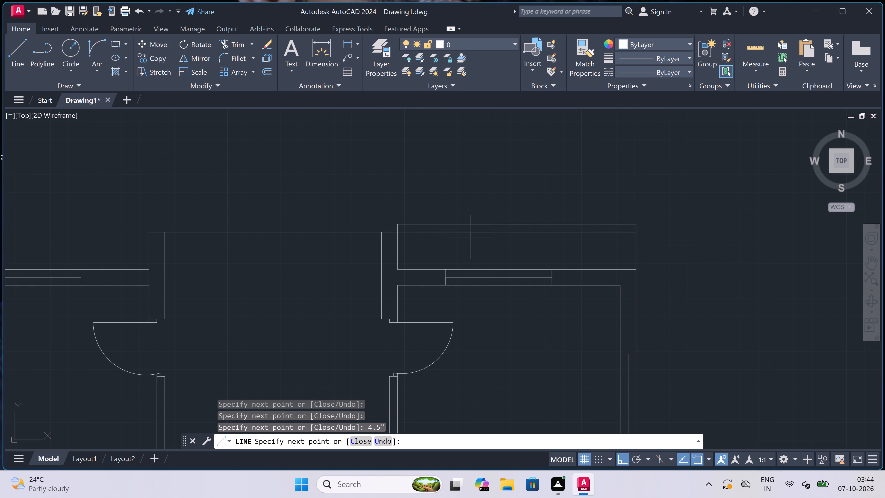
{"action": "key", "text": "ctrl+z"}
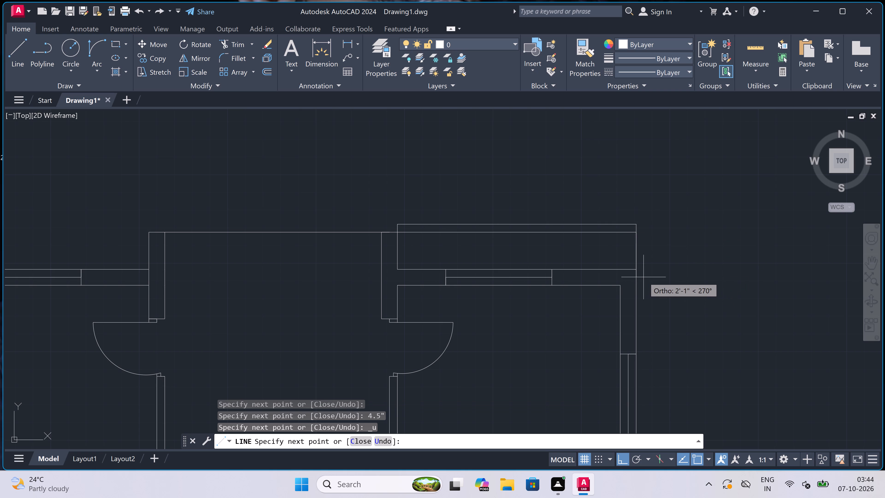
Draw the new top wall's lower face: 4.5" down from the centre line's right end, and left to the right partition's outer face.
{"action": "type", "text": "4.5"}
{"action": "type", "text": "\""}
{"action": "key", "text": "space"}
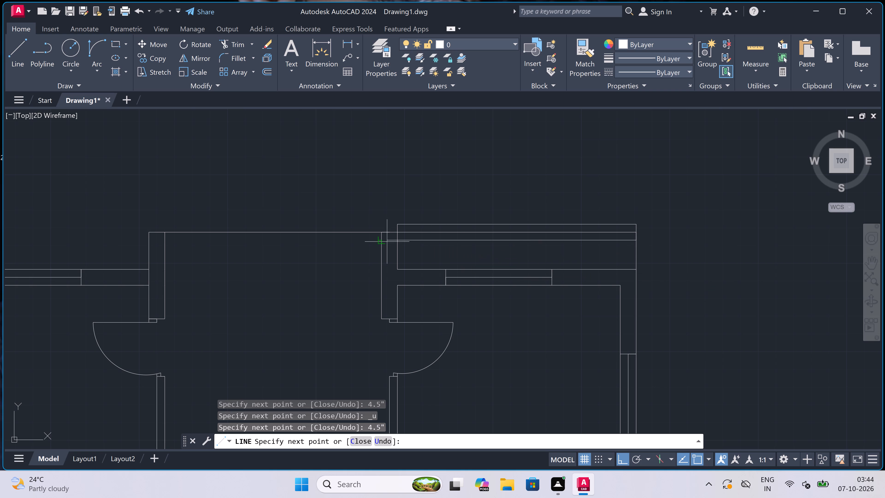
{"action": "scroll", "coordinate": [403, 242], "scroll_direction": "up", "scroll_amount": 3}
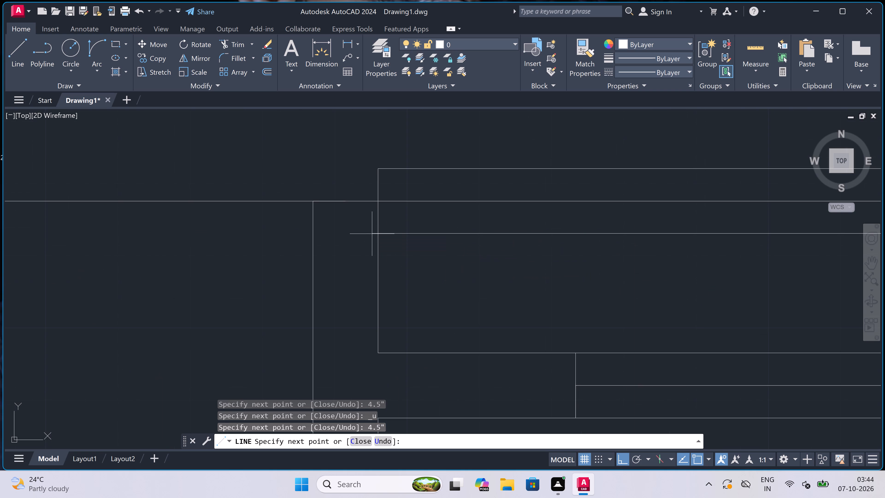
{"action": "left_click", "coordinate": [379, 236]}
{"action": "key", "text": "Escape"}
Trim the centre line between the new top wall's two faces and its remainder across the right partition's thickness.
{"action": "key", "text": "t"}
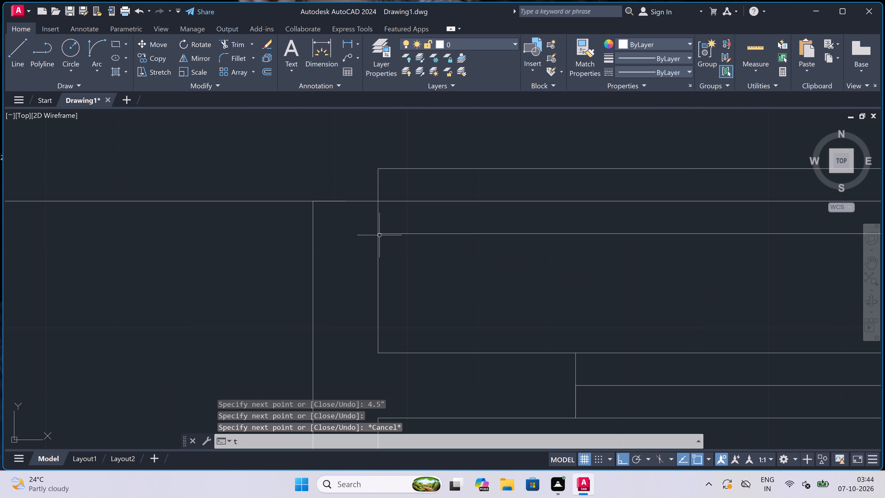
{"action": "key", "text": "r"}
{"action": "key", "text": "space"}
{"action": "scroll", "coordinate": [426, 198], "scroll_direction": "down", "scroll_amount": 3}
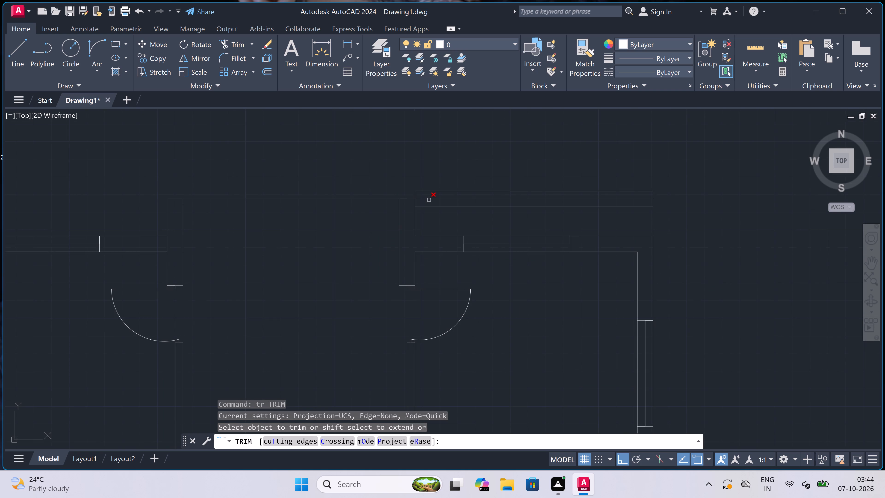
{"action": "left_click", "coordinate": [429, 199]}
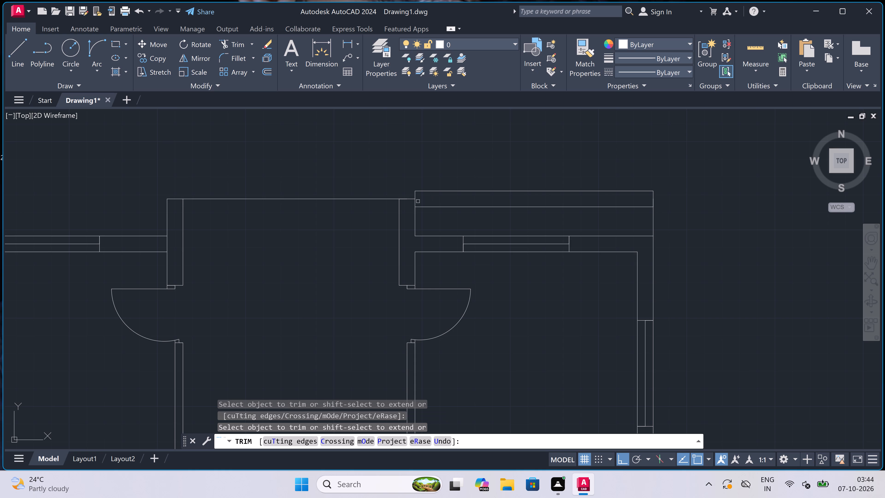
{"action": "scroll", "coordinate": [409, 198], "scroll_direction": "up", "scroll_amount": 3}
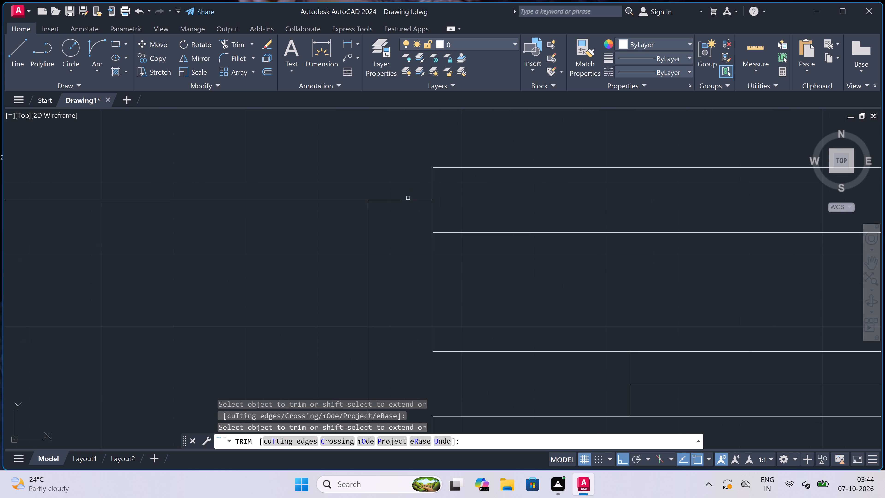
{"action": "left_click", "coordinate": [408, 198]}
{"action": "left_click", "coordinate": [407, 233]}
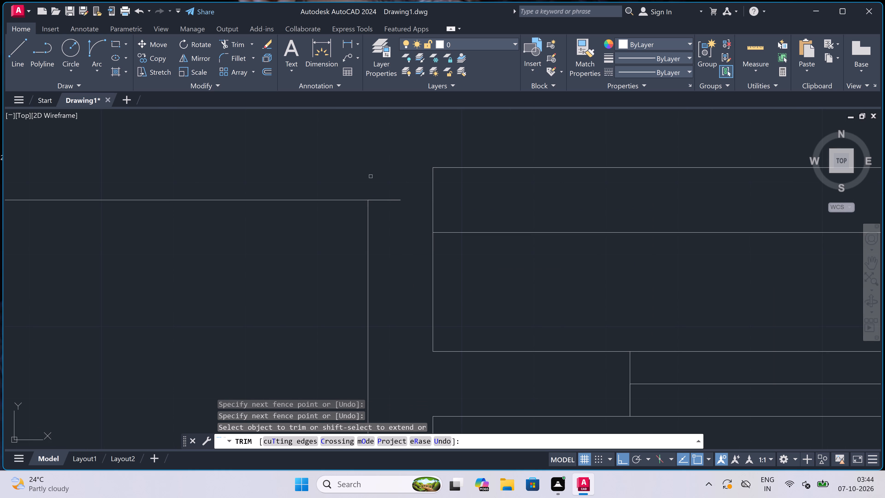
{"action": "left_click", "coordinate": [377, 186]}
{"action": "double_click", "coordinate": [385, 221]}
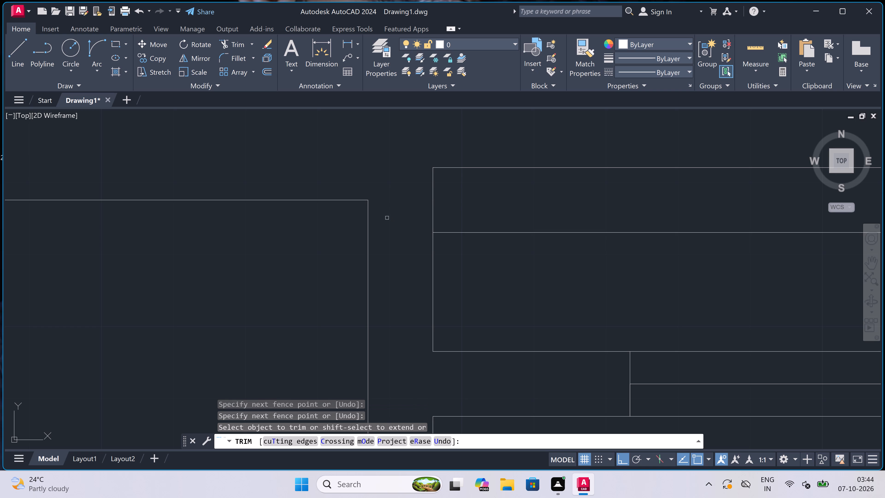
Trim the vertical line closing the new top wall's left end, and erase the leftover fragment there.
{"action": "left_click", "coordinate": [401, 208]}
{"action": "left_click", "coordinate": [473, 196]}
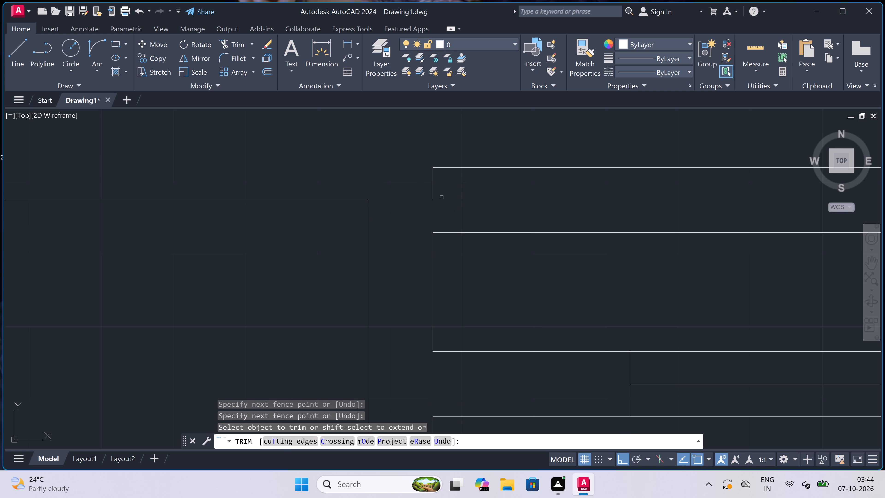
{"action": "left_click", "coordinate": [431, 184]}
{"action": "left_click", "coordinate": [468, 198]}
{"action": "key", "text": "Escape"}
{"action": "left_click", "coordinate": [440, 199]}
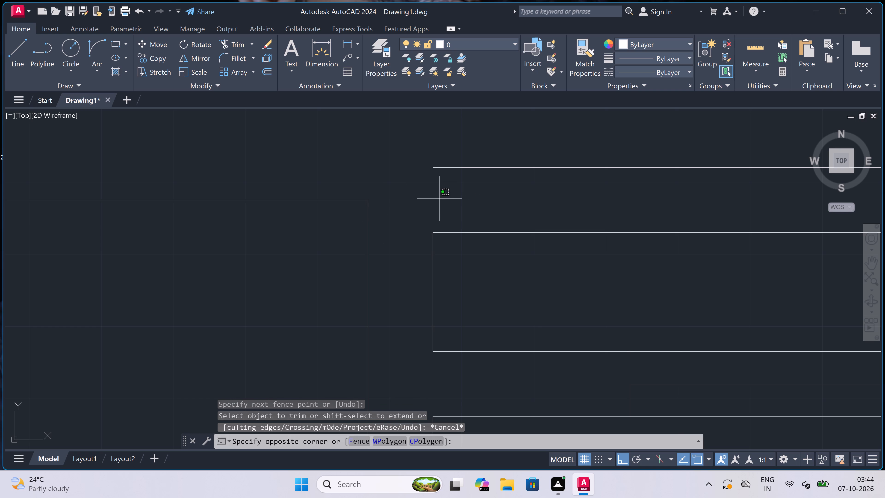
{"action": "left_click", "coordinate": [394, 211]}
{"action": "key", "text": "Delete"}
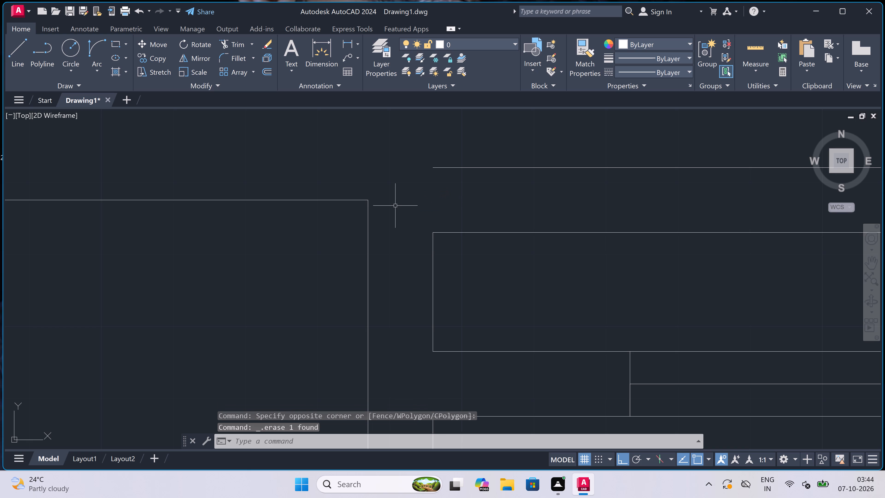
Fillet the right partition's bay-side face with the new top wall's upper face into a sharp corner.
{"action": "key", "text": "f"}
{"action": "key", "text": "space"}
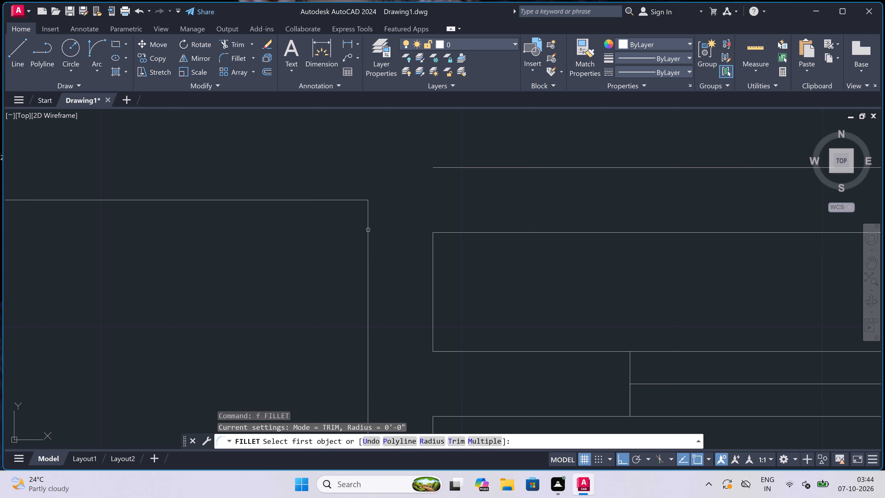
{"action": "left_click", "coordinate": [368, 230]}
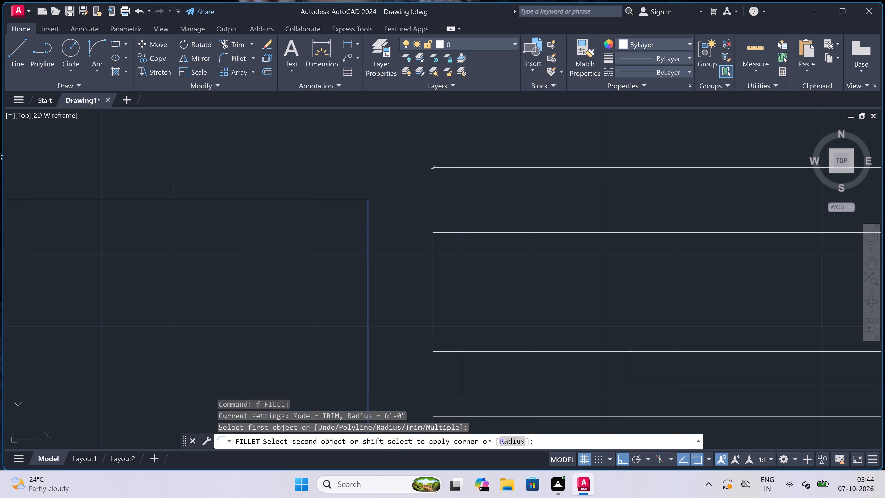
{"action": "left_click", "coordinate": [440, 166]}
{"action": "scroll", "coordinate": [417, 190], "scroll_direction": "down", "scroll_amount": 3}
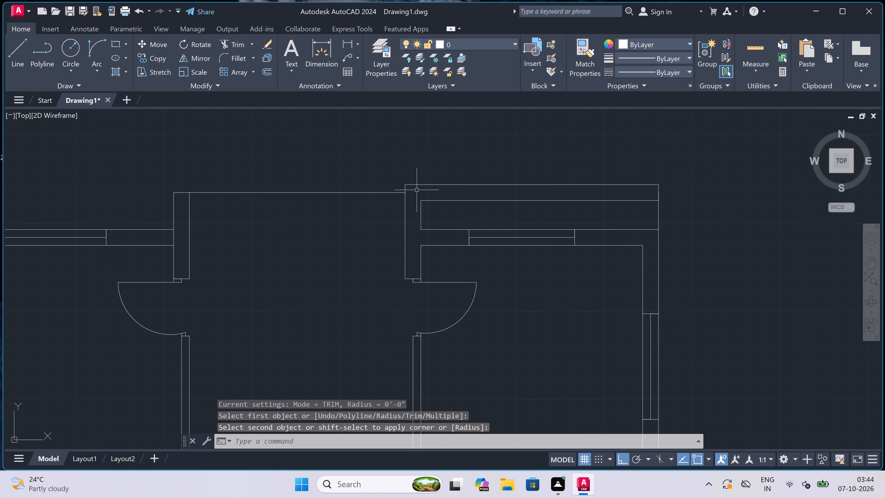
{"action": "scroll", "coordinate": [497, 218], "scroll_direction": "up", "scroll_amount": 1}
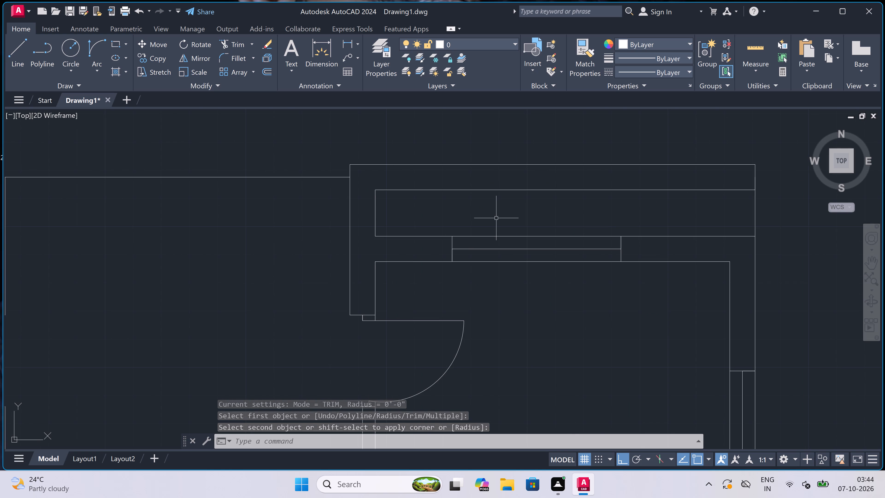
Extend the right partition's room-side face above the door up through the windowed wall's thickness.
{"action": "key", "text": "e"}
{"action": "key", "text": "x"}
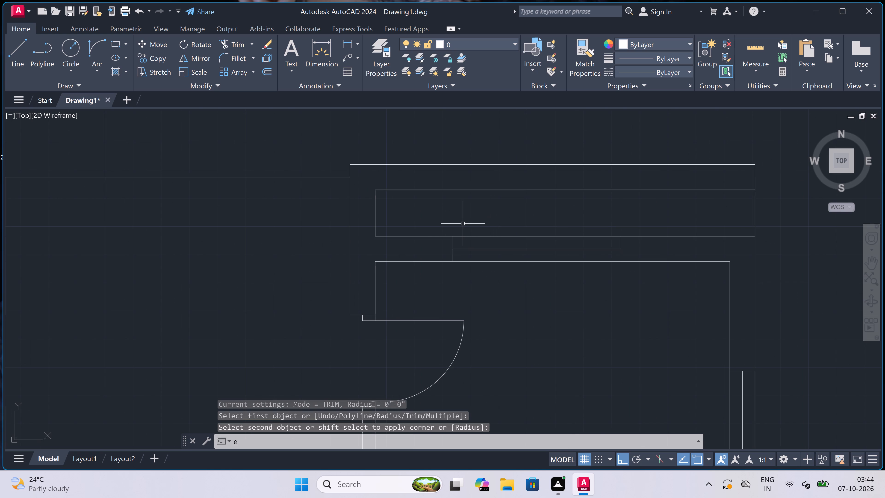
{"action": "key", "text": "space"}
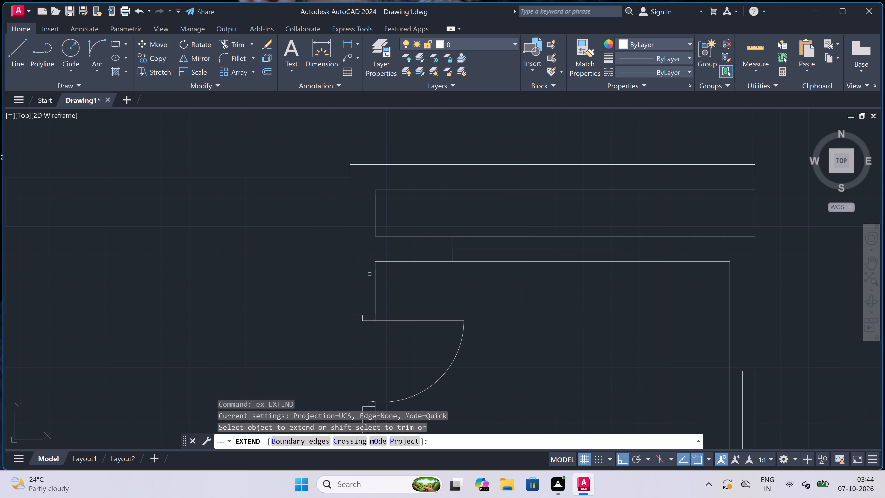
{"action": "left_click", "coordinate": [377, 274]}
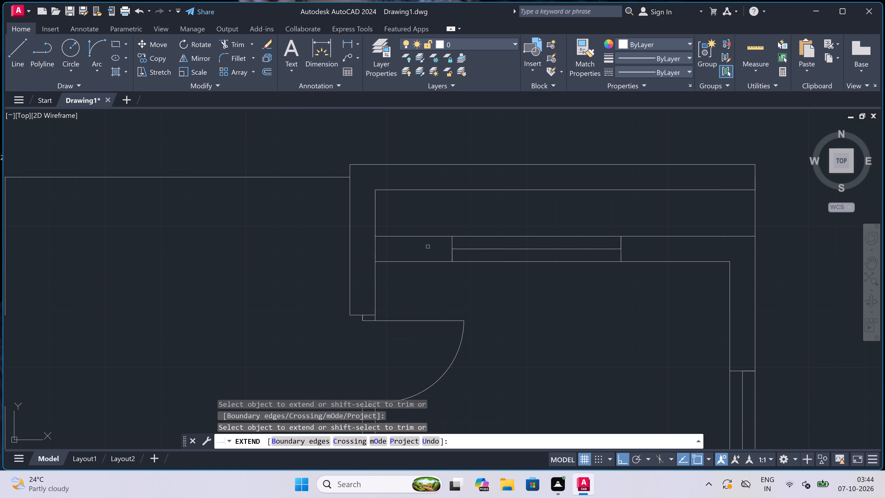
{"action": "key", "text": "Escape"}
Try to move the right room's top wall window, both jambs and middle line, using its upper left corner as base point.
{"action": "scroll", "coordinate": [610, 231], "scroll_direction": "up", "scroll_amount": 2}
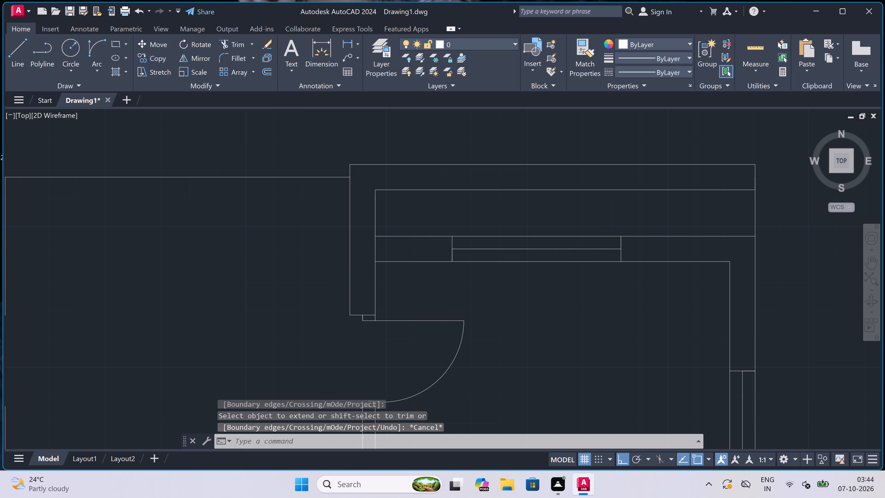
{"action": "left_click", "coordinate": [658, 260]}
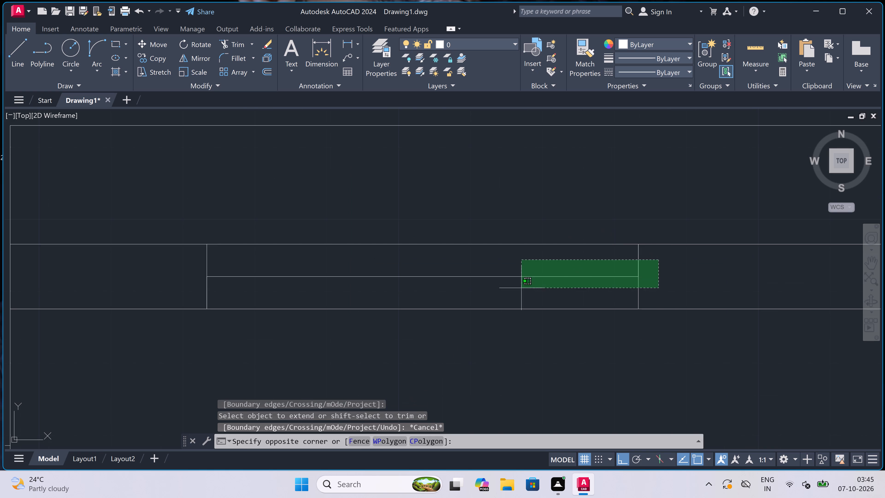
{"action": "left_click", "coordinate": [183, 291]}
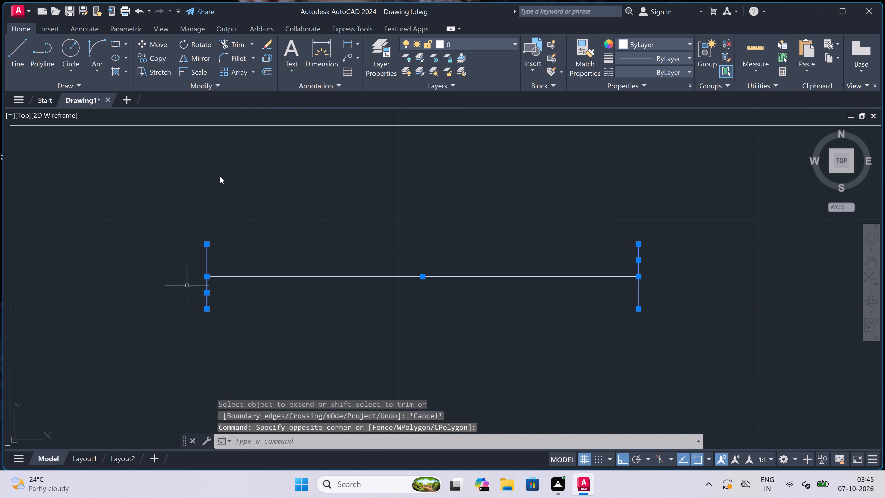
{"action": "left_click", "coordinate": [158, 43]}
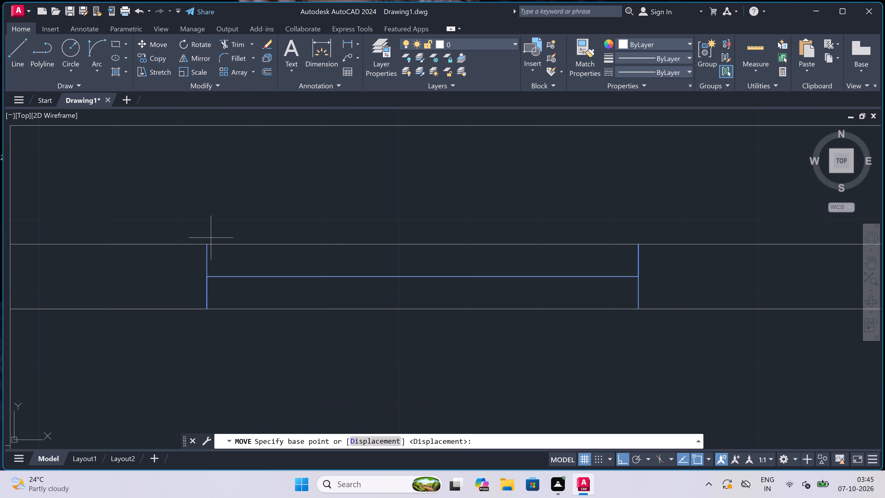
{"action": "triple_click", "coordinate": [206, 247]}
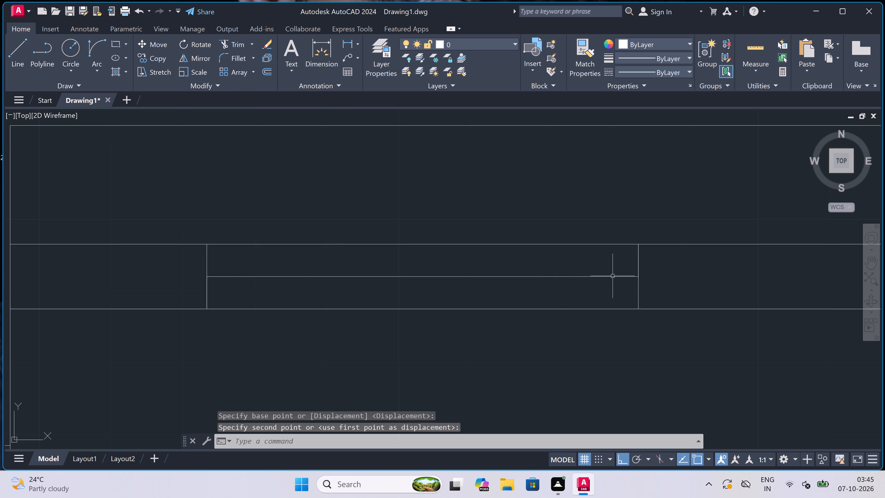
Move the right room's top window, both jambs and middle line, from its upper left corner straight up onto the new top wall's outer face.
{"action": "left_click", "coordinate": [667, 265]}
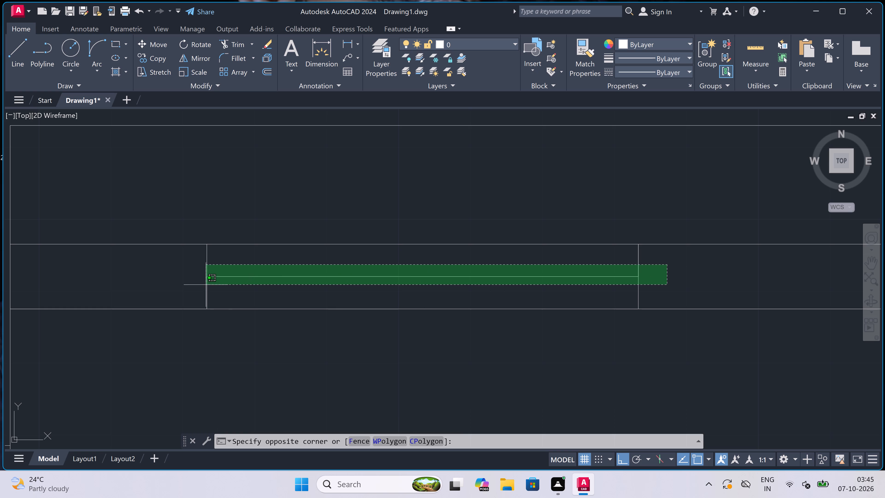
{"action": "left_click", "coordinate": [135, 283]}
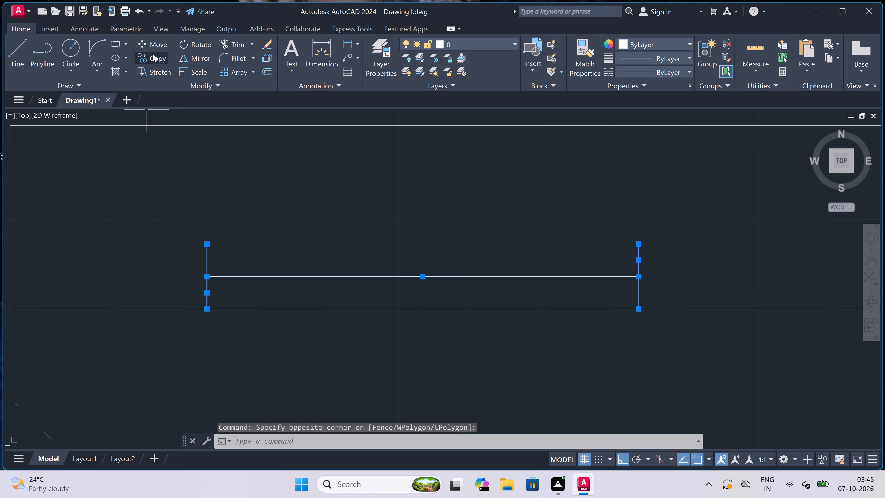
{"action": "left_click", "coordinate": [154, 47]}
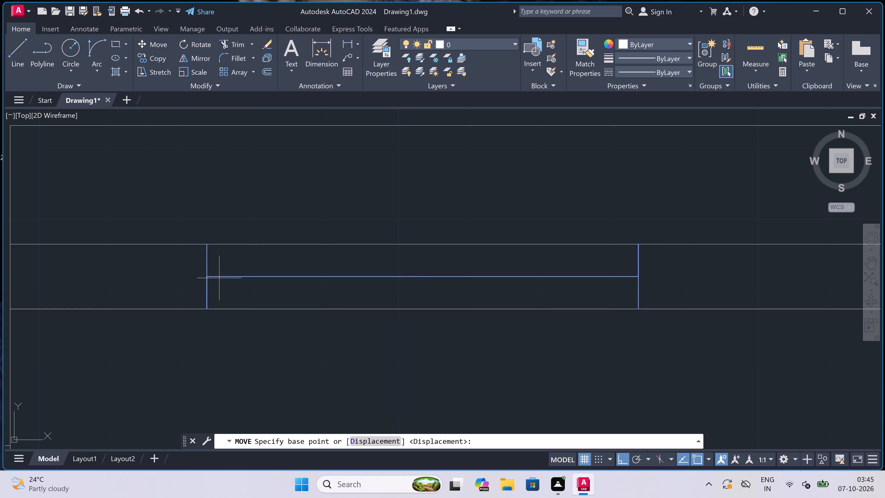
{"action": "left_click", "coordinate": [207, 243]}
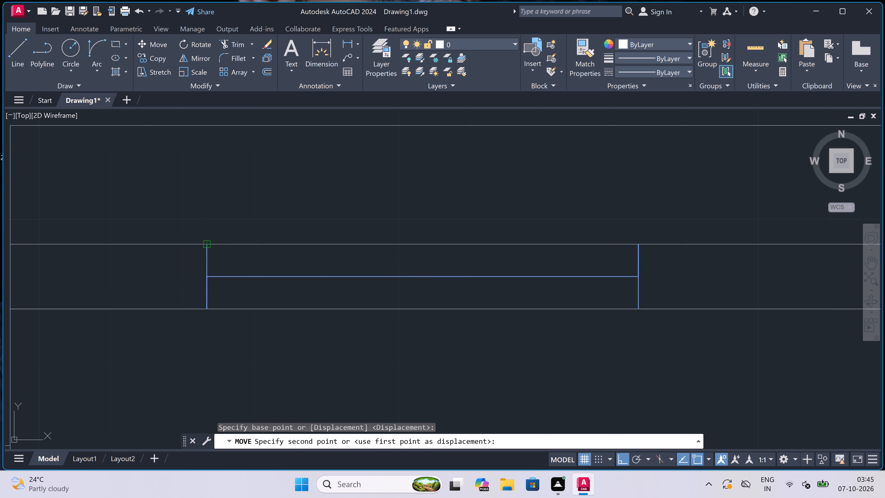
{"action": "scroll", "coordinate": [373, 193], "scroll_direction": "down", "scroll_amount": 3}
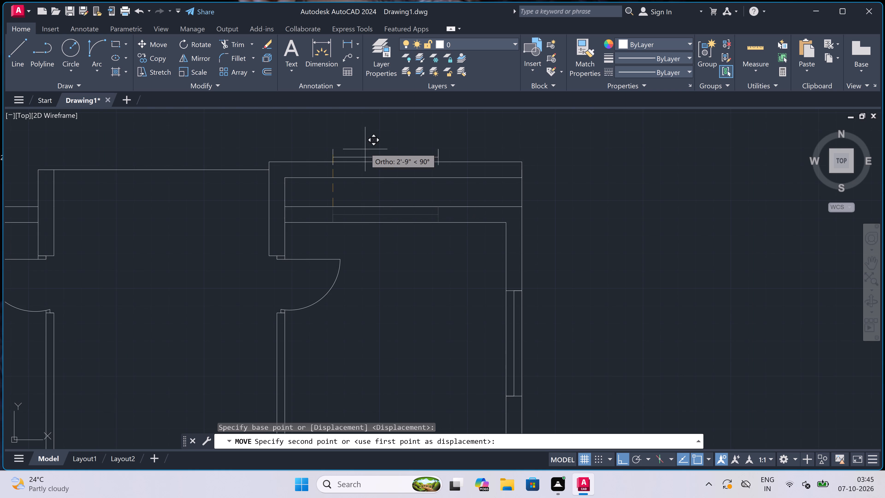
{"action": "scroll", "coordinate": [364, 148], "scroll_direction": "up", "scroll_amount": 5}
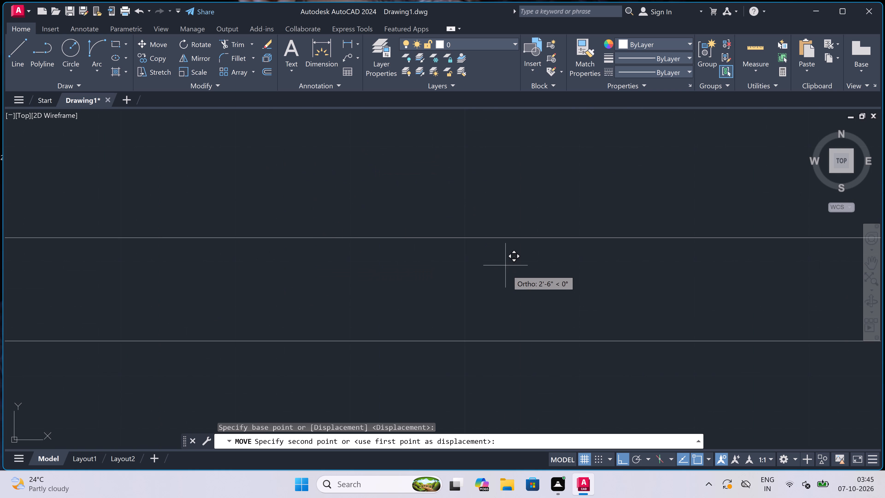
{"action": "scroll", "coordinate": [389, 223], "scroll_direction": "down", "scroll_amount": 2}
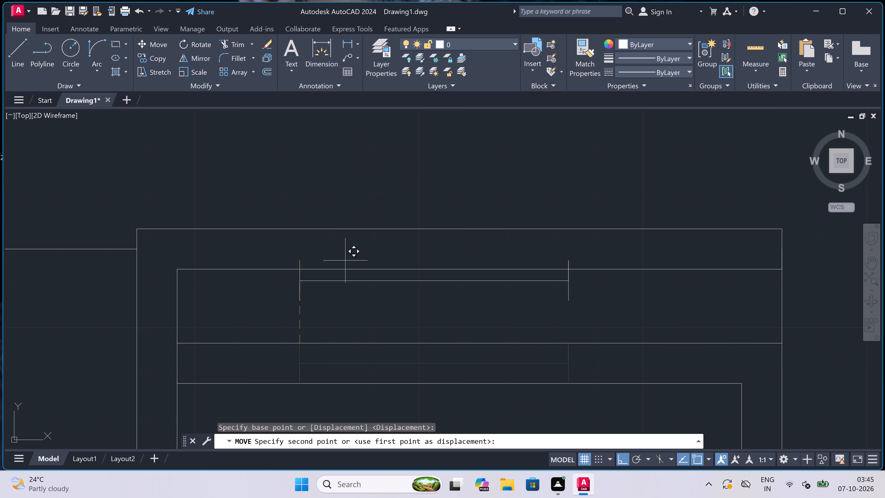
{"action": "left_click", "coordinate": [298, 229]}
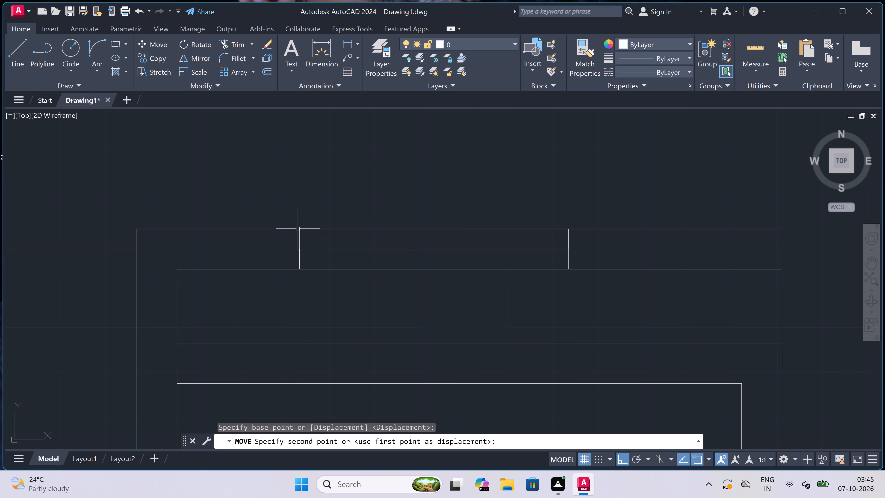
Extend the inner face of the right room's outer side wall up to the new top wall's inner face.
{"action": "scroll", "coordinate": [569, 219], "scroll_direction": "down", "scroll_amount": 2}
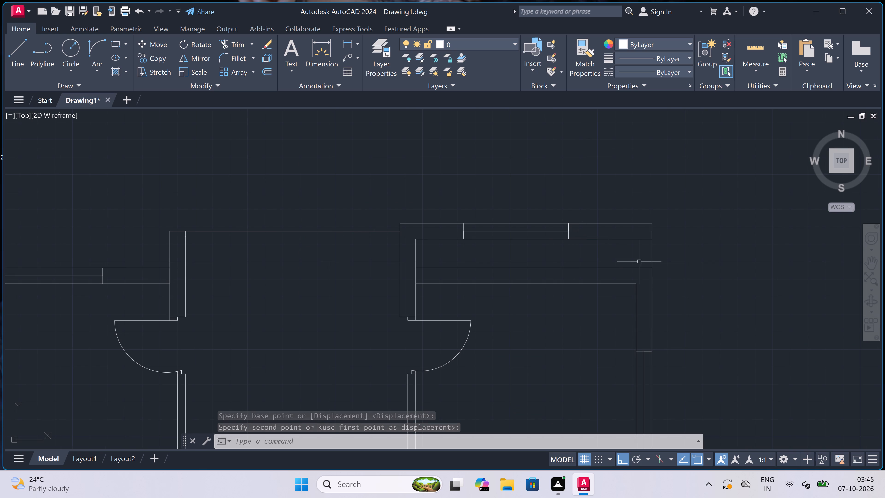
{"action": "type", "text": "ex"}
{"action": "key", "text": "space"}
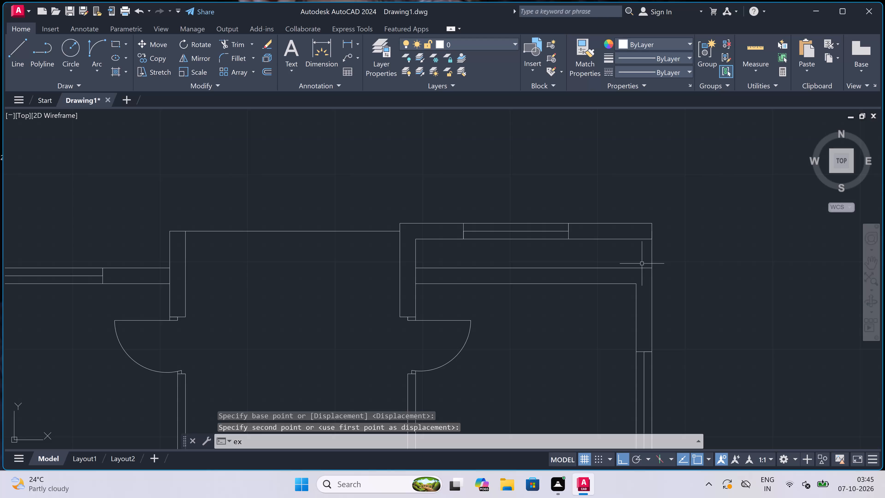
{"action": "left_click", "coordinate": [640, 299]}
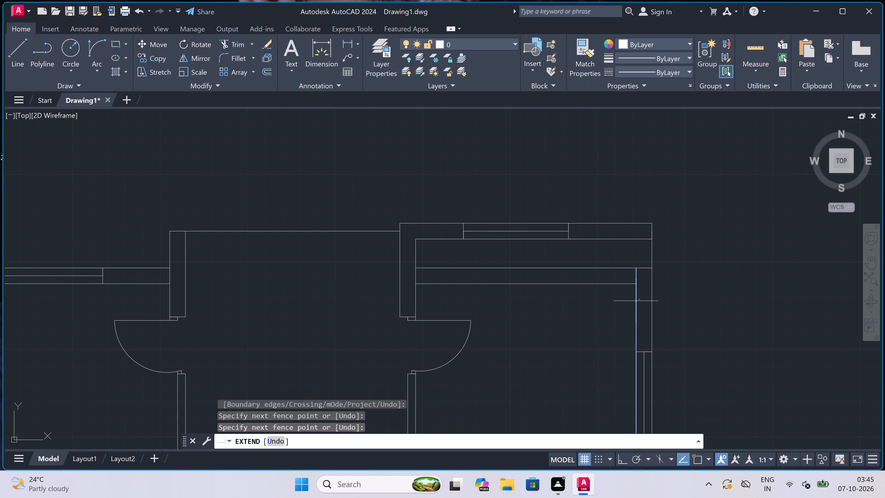
{"action": "left_click", "coordinate": [611, 306]}
{"action": "left_click", "coordinate": [621, 303]}
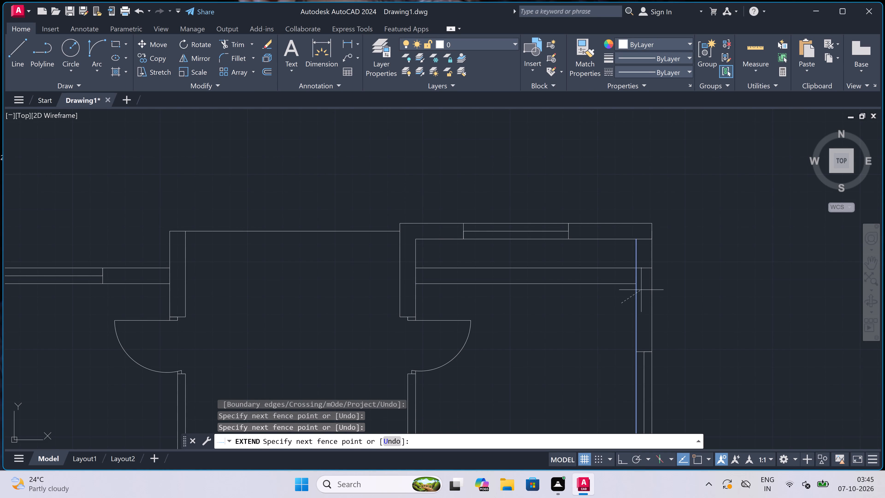
{"action": "left_click", "coordinate": [642, 290]}
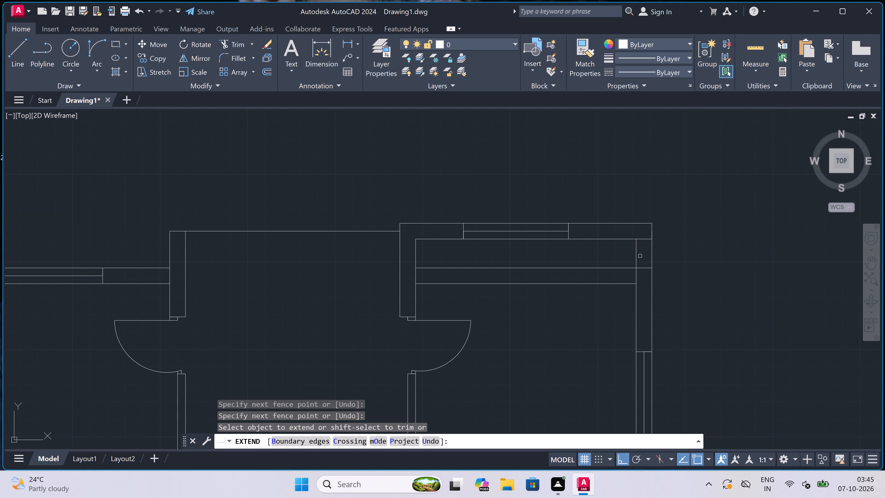
{"action": "key", "text": "Escape"}
Trim away both lines of the old top wall and the leftover segments across the right outer wall's thickness.
{"action": "type", "text": "tr"}
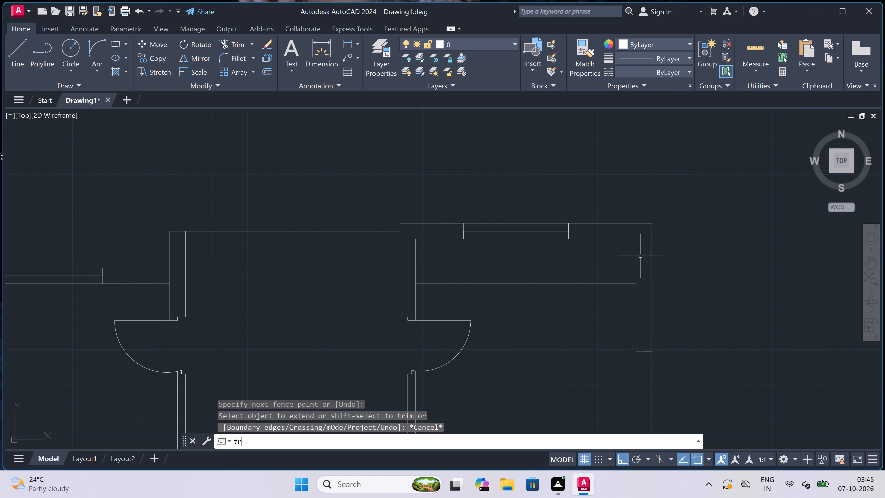
{"action": "key", "text": "space"}
{"action": "left_click", "coordinate": [587, 264]}
{"action": "left_click", "coordinate": [584, 325]}
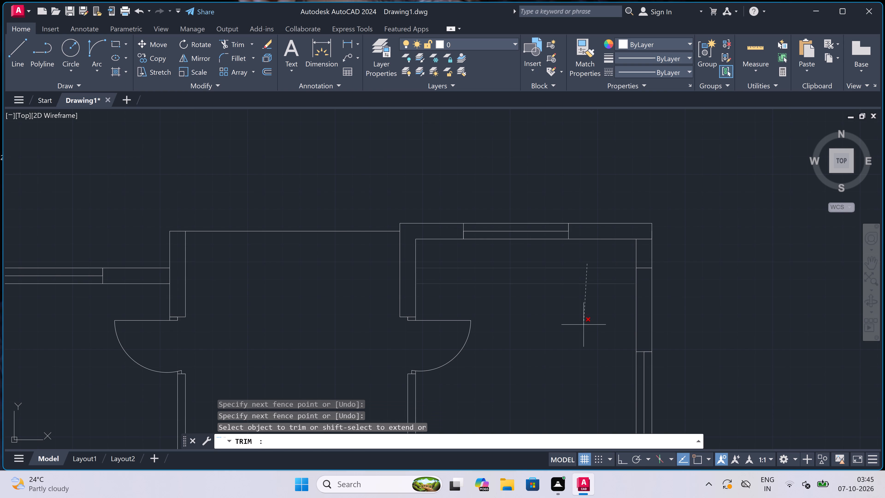
{"action": "scroll", "coordinate": [642, 240], "scroll_direction": "up", "scroll_amount": 2}
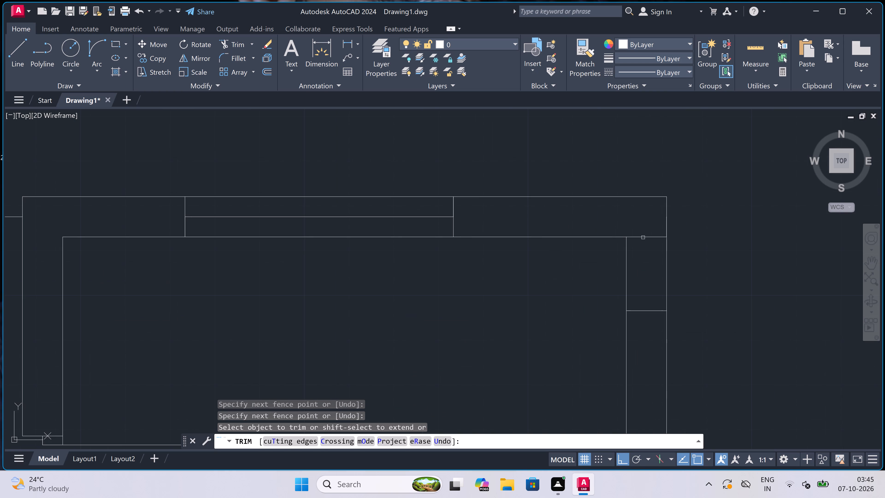
{"action": "left_click", "coordinate": [641, 224]}
{"action": "left_click", "coordinate": [642, 337]}
{"action": "scroll", "coordinate": [548, 233], "scroll_direction": "down", "scroll_amount": 5}
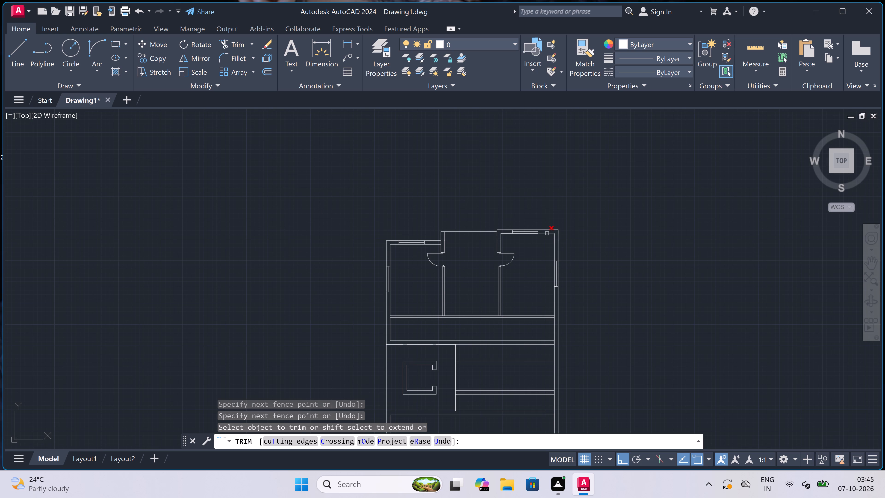
{"action": "scroll", "coordinate": [533, 277], "scroll_direction": "up", "scroll_amount": 2}
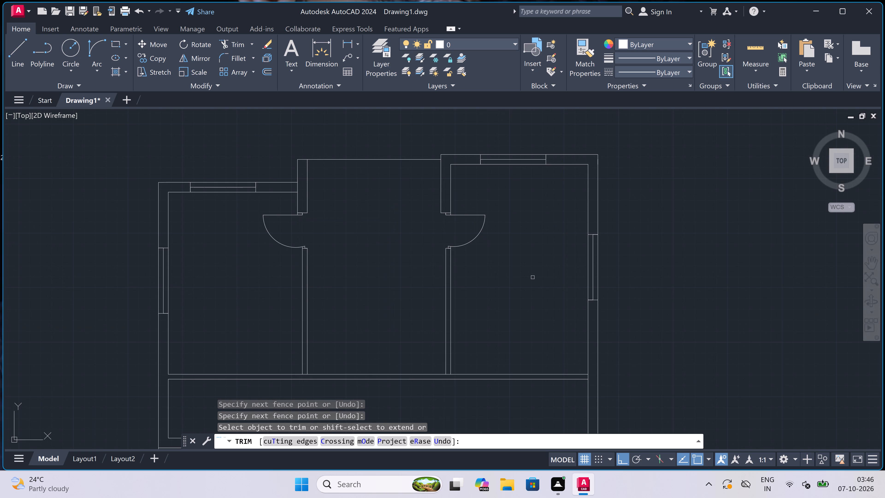
{"action": "key", "text": "Escape"}
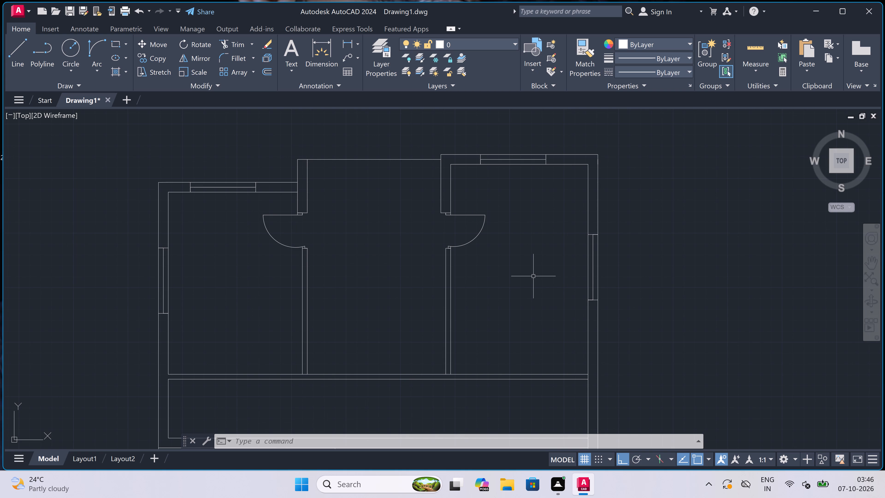
Draw a 4.5" thick partition across the right room, from outer wall to right partition, 12'8" below the top wall's inner face.
{"action": "type", "text": "l"}
{"action": "key", "text": "space"}
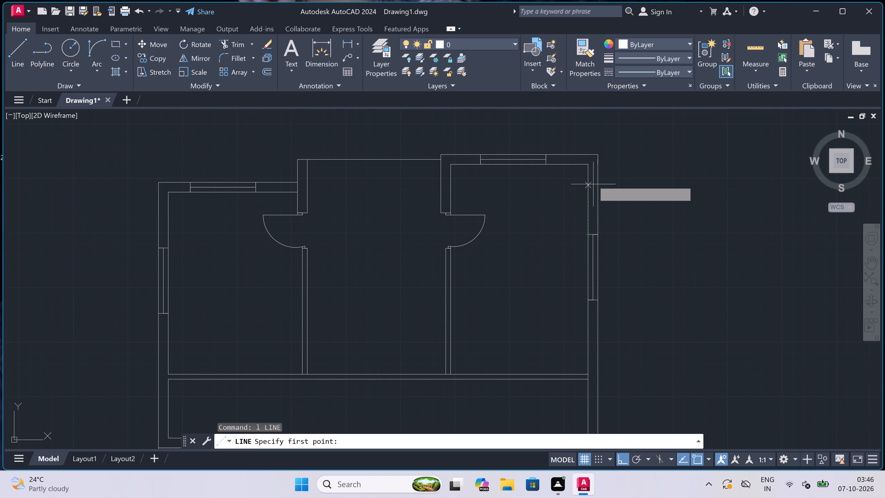
{"action": "left_click", "coordinate": [586, 165]}
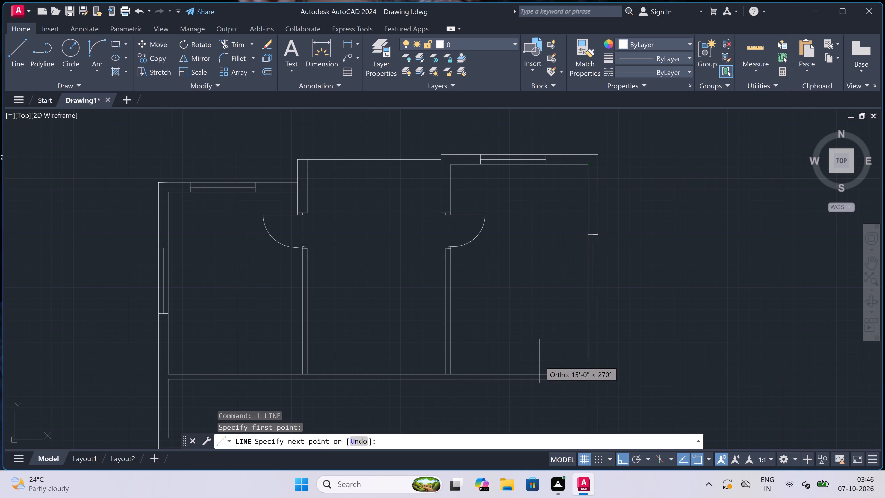
{"action": "key", "text": "1"}
{"action": "type", "text": "2'8"}
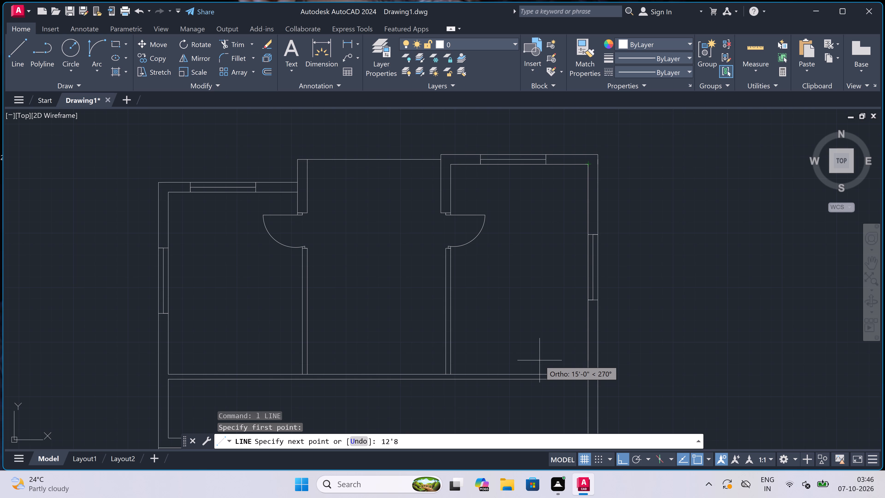
{"action": "type", "text": "\""}
{"action": "key", "text": "space"}
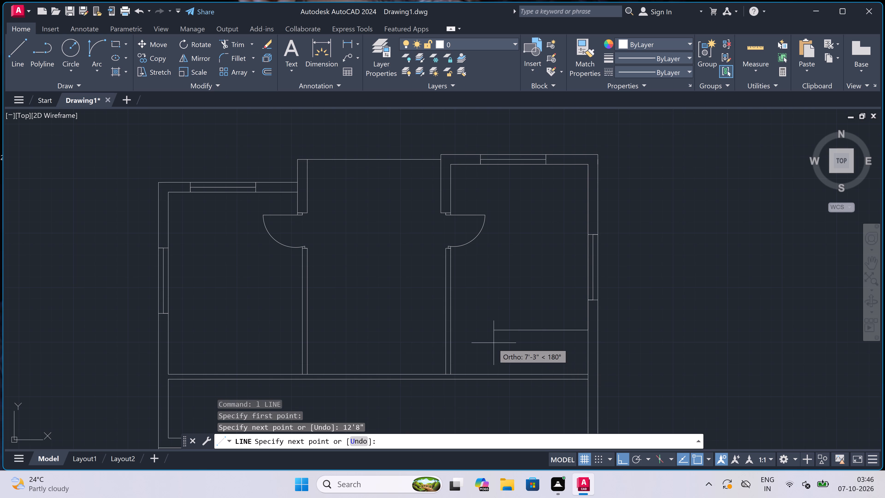
{"action": "left_click", "coordinate": [450, 328]}
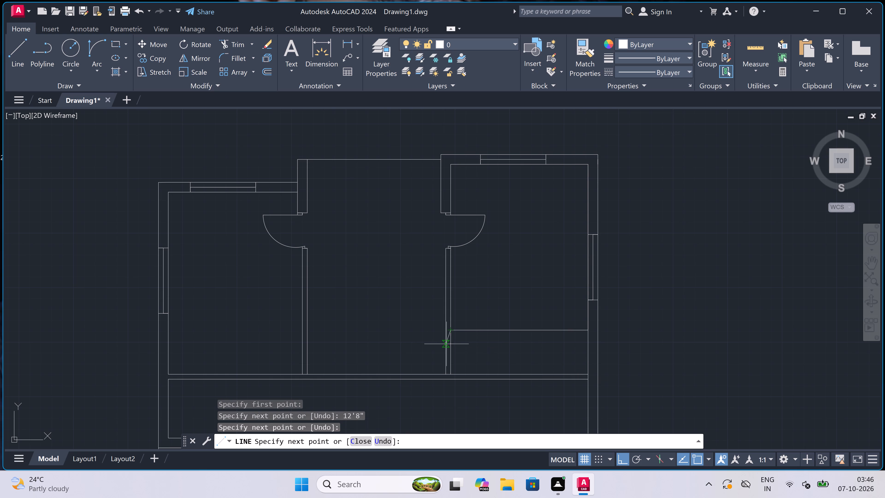
{"action": "key", "text": "4"}
{"action": "key", "text": "period"}
{"action": "key", "text": "5"}
{"action": "key", "text": "shift+quotedbl"}
{"action": "key", "text": "space"}
{"action": "left_click", "coordinate": [587, 338]}
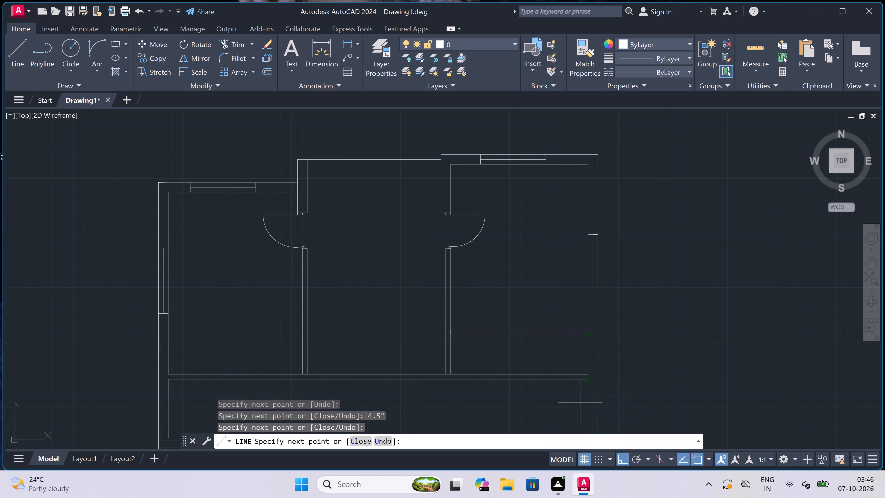
Outline the space below the new partition with lines 4'6" down the outer wall, across to the right partition's alignment, and up to its room-side face.
{"action": "scroll", "coordinate": [556, 348], "scroll_direction": "down", "scroll_amount": 4}
{"action": "scroll", "coordinate": [570, 364], "scroll_direction": "up", "scroll_amount": 4}
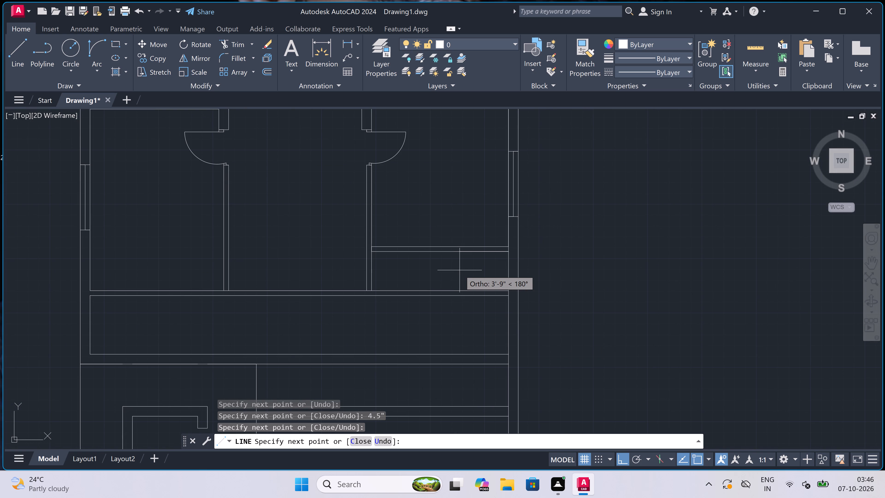
{"action": "scroll", "coordinate": [460, 270], "scroll_direction": "up", "scroll_amount": 1}
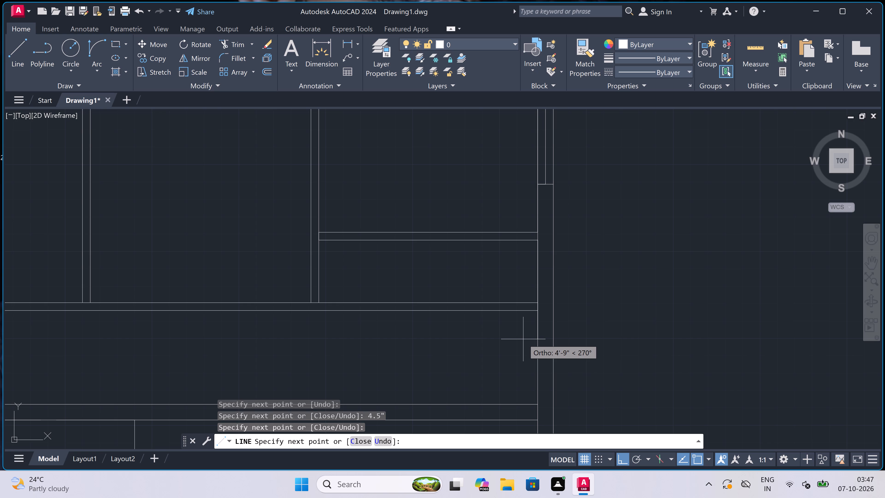
{"action": "type", "text": "4'6\""}
{"action": "key", "text": "space"}
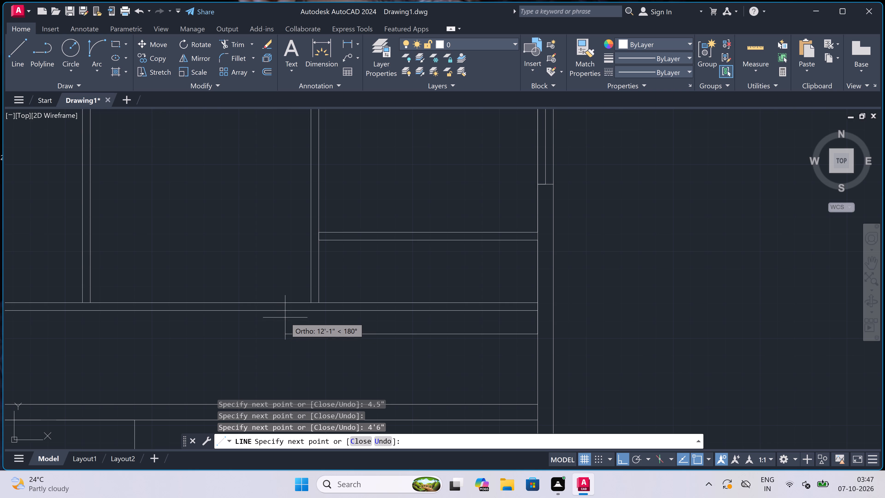
{"action": "scroll", "coordinate": [287, 314], "scroll_direction": "up", "scroll_amount": 1}
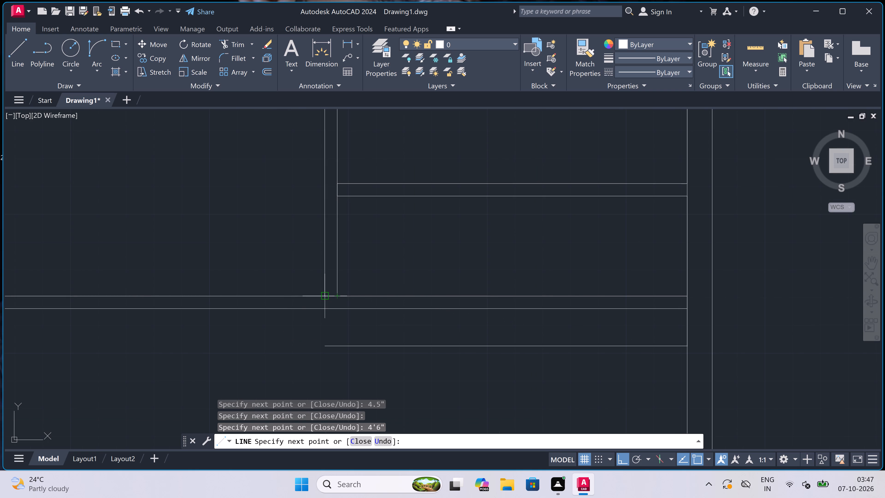
{"action": "left_click", "coordinate": [339, 346]}
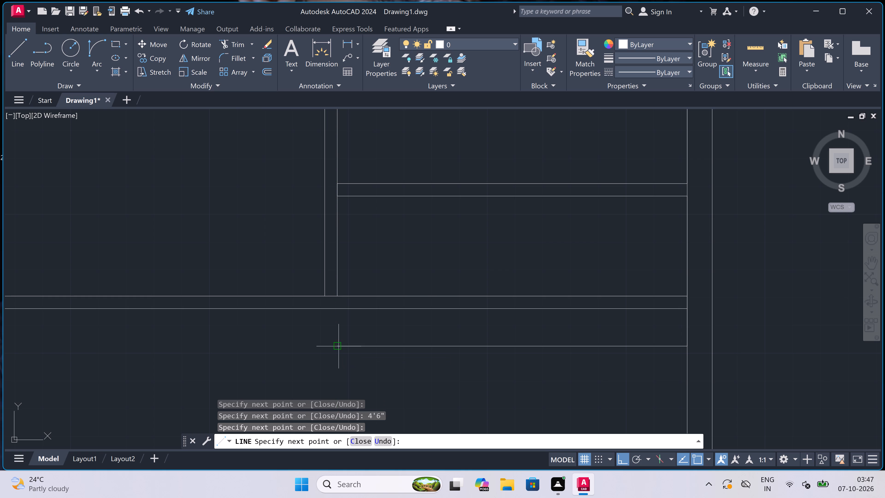
{"action": "left_click", "coordinate": [336, 296]}
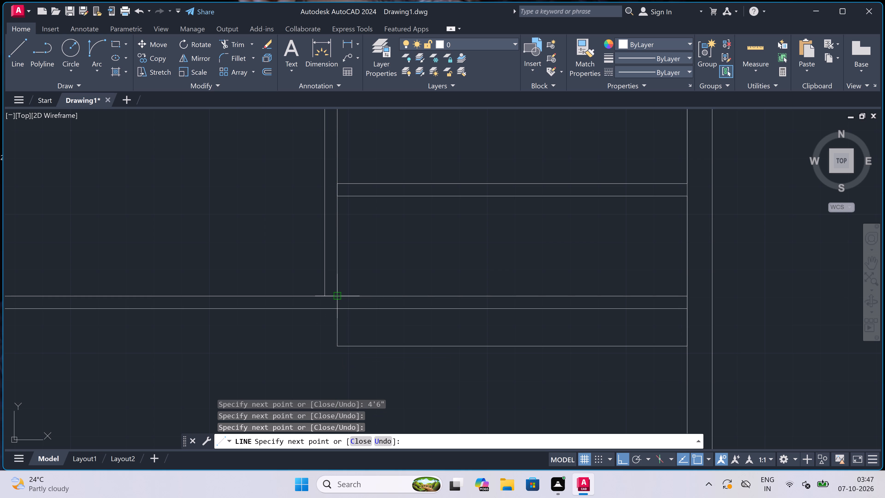
{"action": "key", "text": "Escape"}
Draw the outer face of the new space's 4.5" wall, continuing the right partition's far face down and across to the outer wall.
{"action": "key", "text": "space"}
{"action": "left_click", "coordinate": [326, 294]}
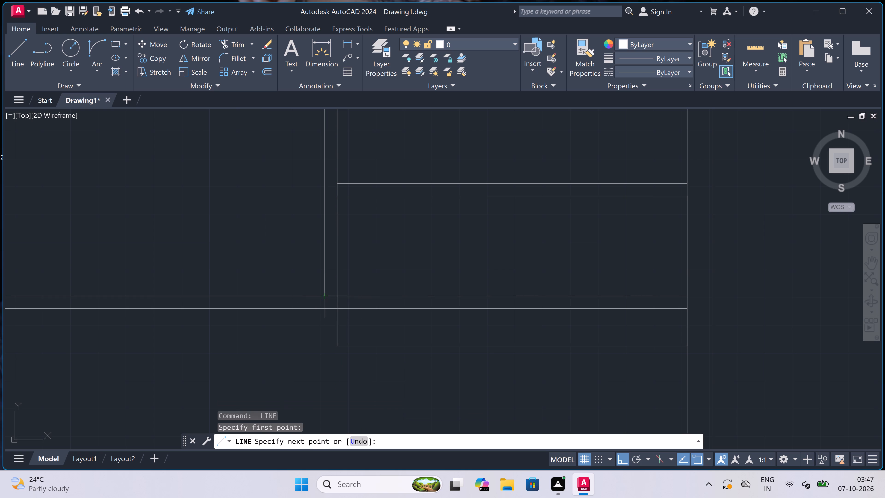
{"action": "left_click", "coordinate": [321, 347]}
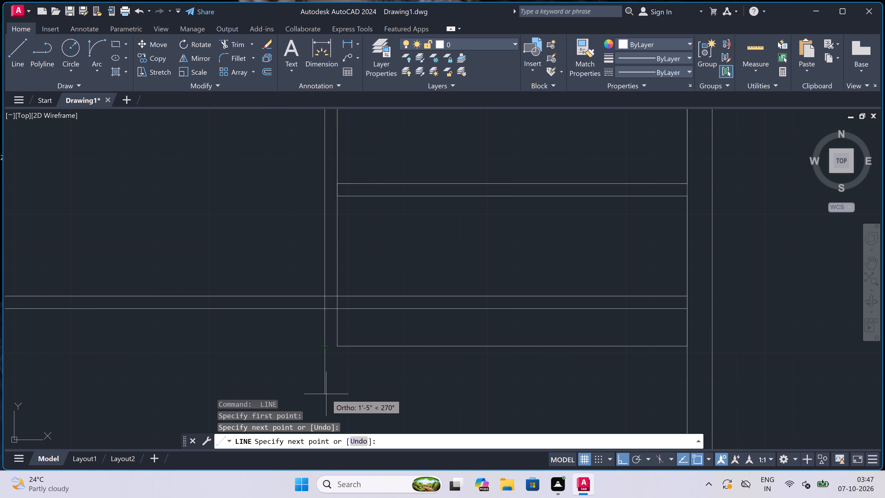
{"action": "type", "text": "4.5\""}
{"action": "key", "text": "space"}
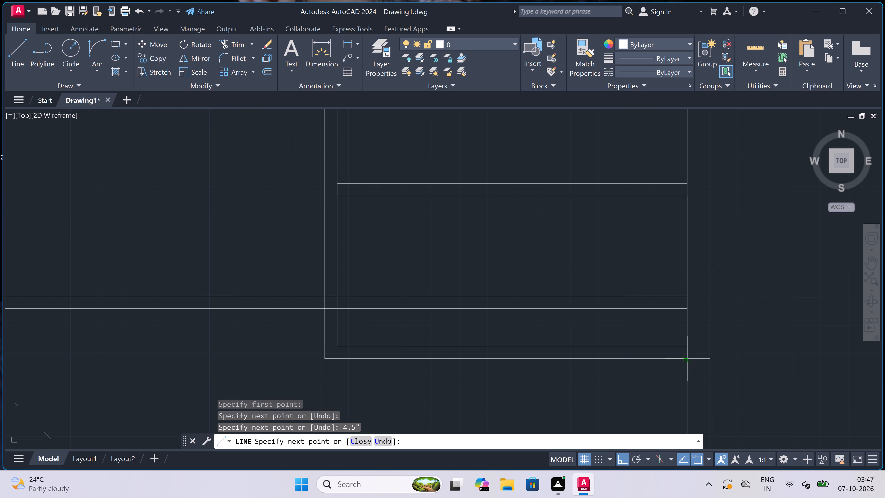
{"action": "left_click", "coordinate": [690, 357]}
{"action": "key", "text": "Escape"}
Trim away both horizontal wall lines where they cross the new lower space and the right partition's thickness.
{"action": "key", "text": "t"}
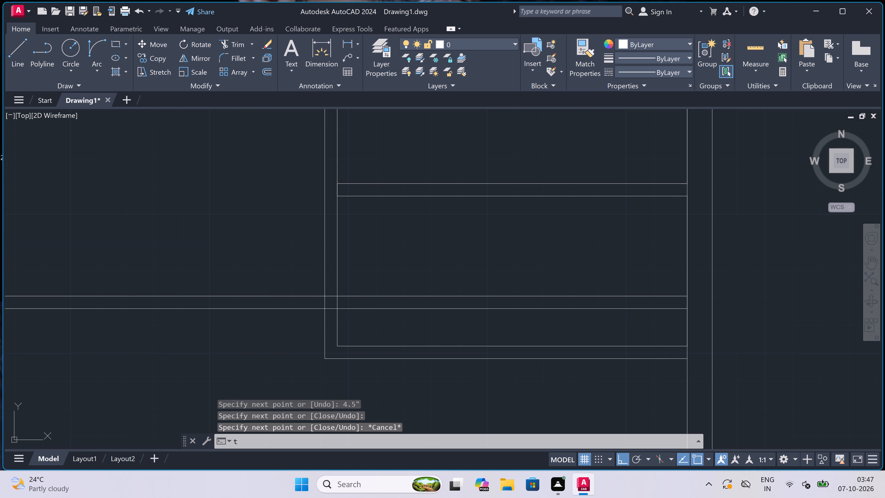
{"action": "key", "text": "r"}
{"action": "key", "text": "space"}
{"action": "left_click", "coordinate": [573, 326]}
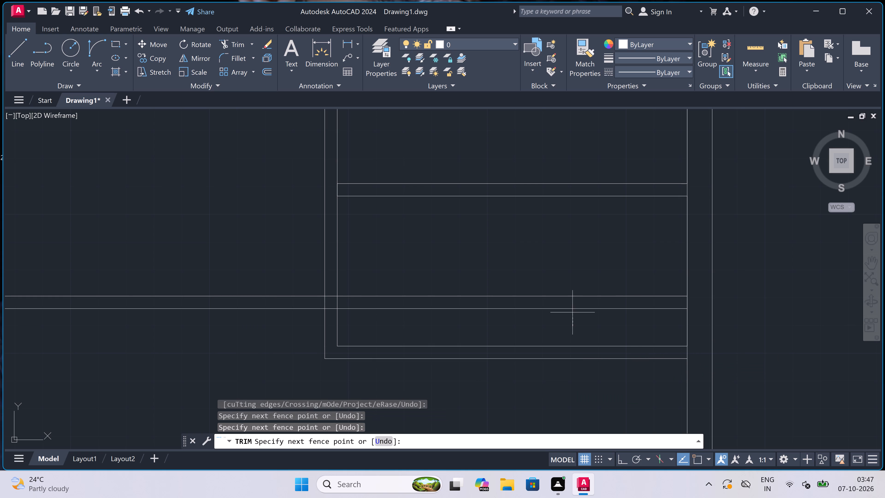
{"action": "left_click", "coordinate": [569, 280]}
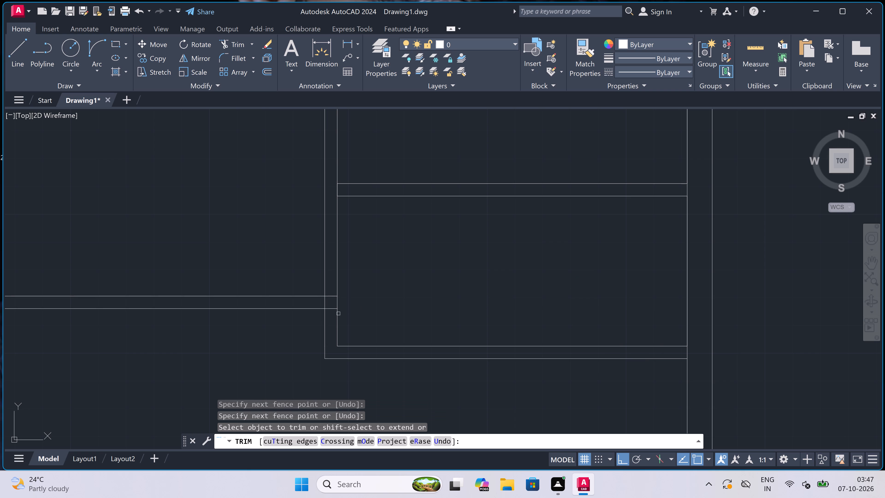
{"action": "scroll", "coordinate": [325, 306], "scroll_direction": "up", "scroll_amount": 4}
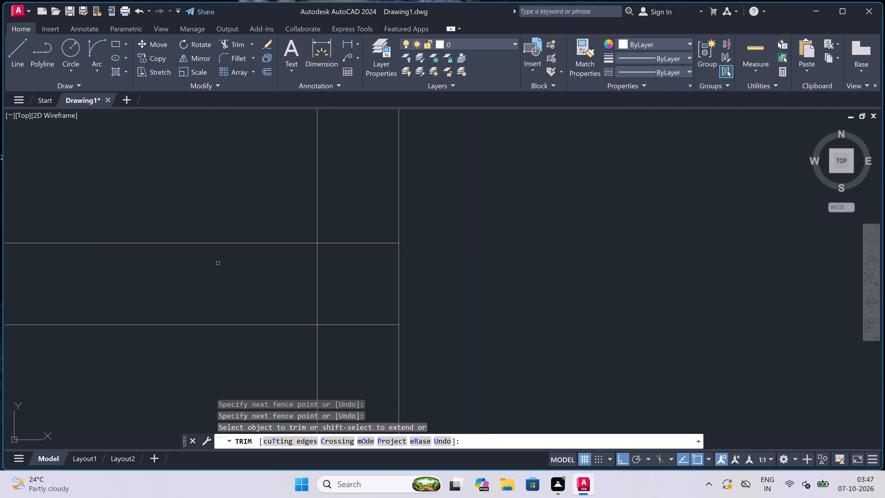
{"action": "scroll", "coordinate": [259, 255], "scroll_direction": "down", "scroll_amount": 2}
{"action": "left_click", "coordinate": [293, 243]}
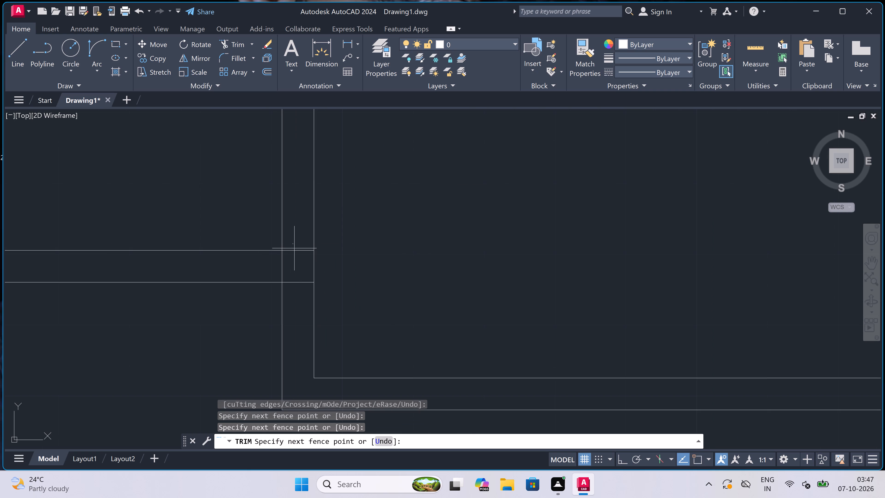
{"action": "left_click", "coordinate": [297, 290]}
Trim the right partition's room-side face and the outer wall's inner face between the two lines of the new partition.
{"action": "scroll", "coordinate": [334, 273], "scroll_direction": "down", "scroll_amount": 2}
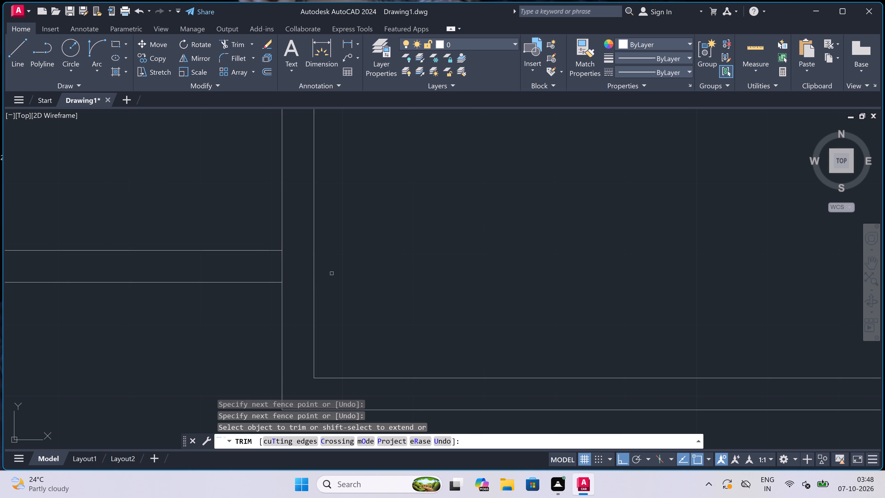
{"action": "scroll", "coordinate": [336, 274], "scroll_direction": "down", "scroll_amount": 2}
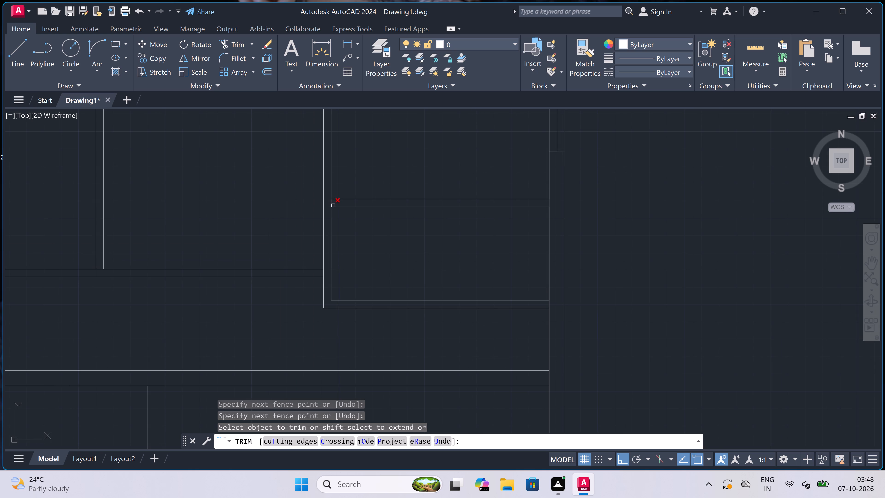
{"action": "scroll", "coordinate": [333, 205], "scroll_direction": "up", "scroll_amount": 7}
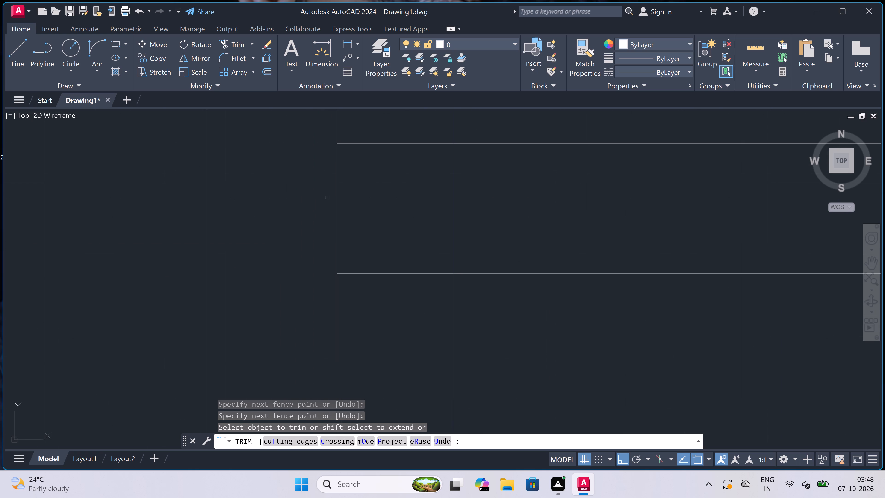
{"action": "left_click", "coordinate": [327, 199]}
{"action": "left_click", "coordinate": [436, 205]}
{"action": "scroll", "coordinate": [373, 207], "scroll_direction": "down", "scroll_amount": 6}
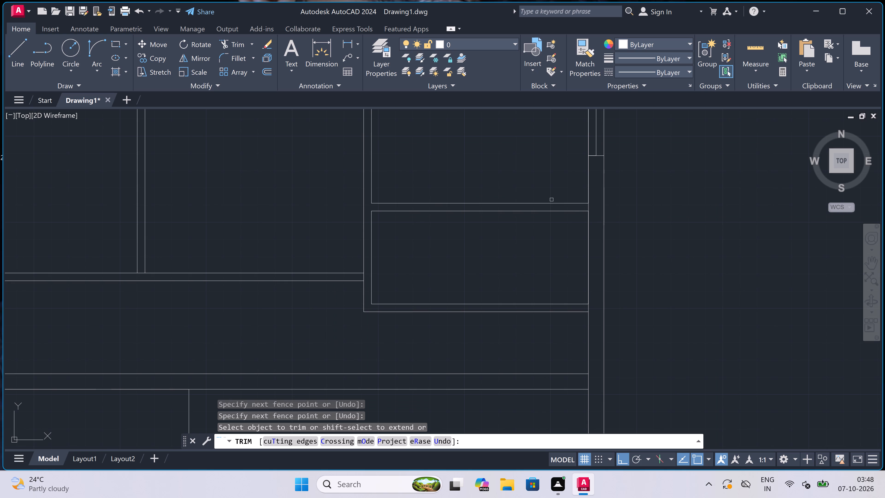
{"action": "scroll", "coordinate": [592, 211], "scroll_direction": "up", "scroll_amount": 5}
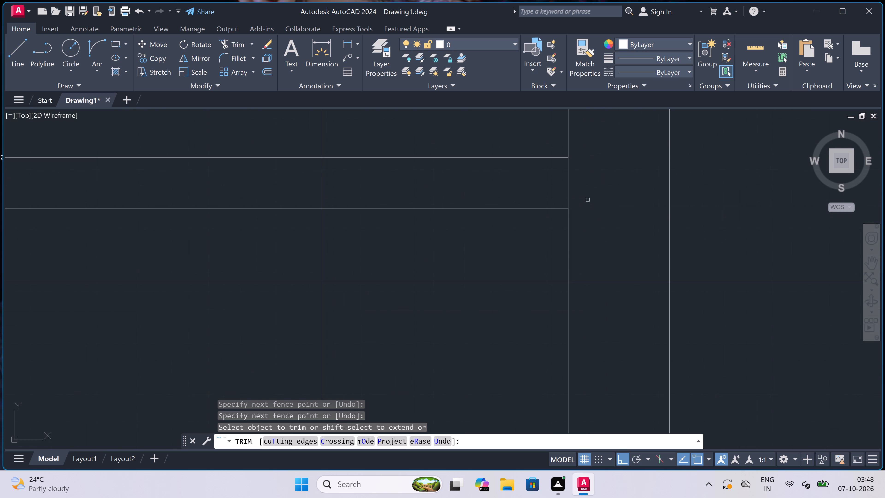
{"action": "left_click", "coordinate": [580, 182]}
{"action": "left_click", "coordinate": [510, 176]}
{"action": "scroll", "coordinate": [510, 176], "scroll_direction": "down", "scroll_amount": 6}
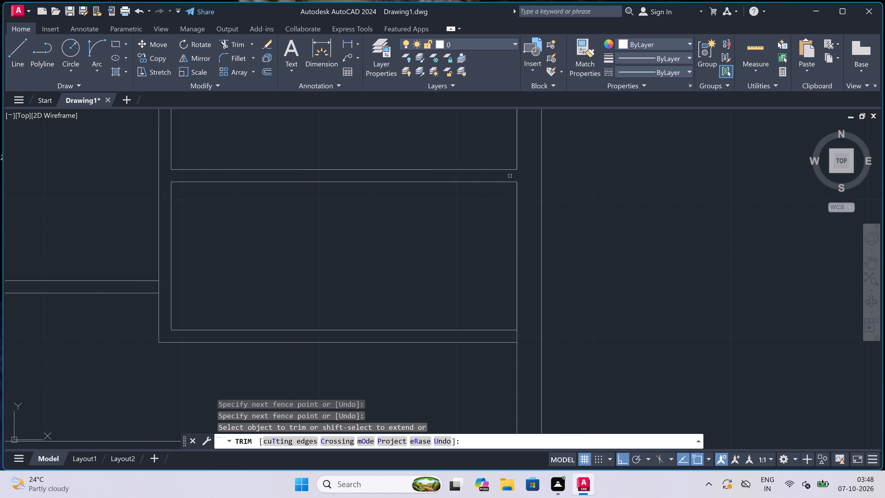
{"action": "key", "text": "Escape"}
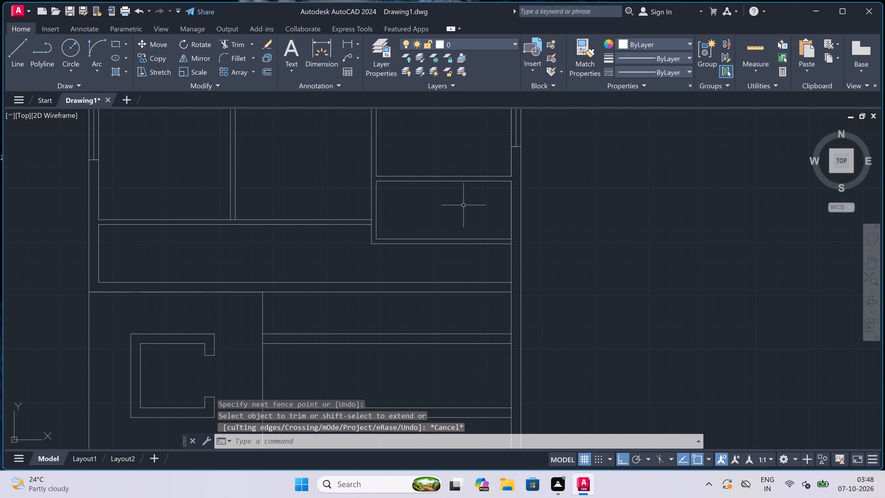
Draw a door jamb line across the new partition's thickness, close to its junction with the right partition.
{"action": "scroll", "coordinate": [396, 160], "scroll_direction": "up", "scroll_amount": 4}
{"action": "key", "text": "l"}
{"action": "key", "text": "space"}
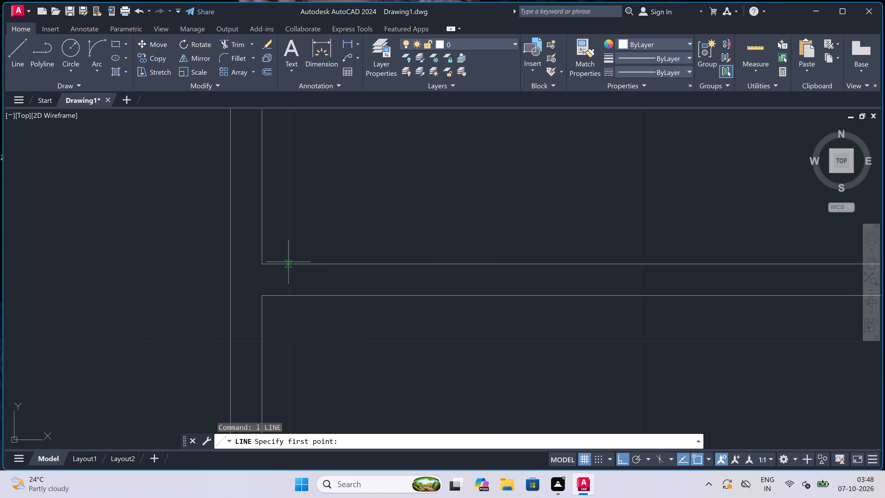
{"action": "left_click", "coordinate": [284, 264]}
{"action": "double_click", "coordinate": [289, 294]}
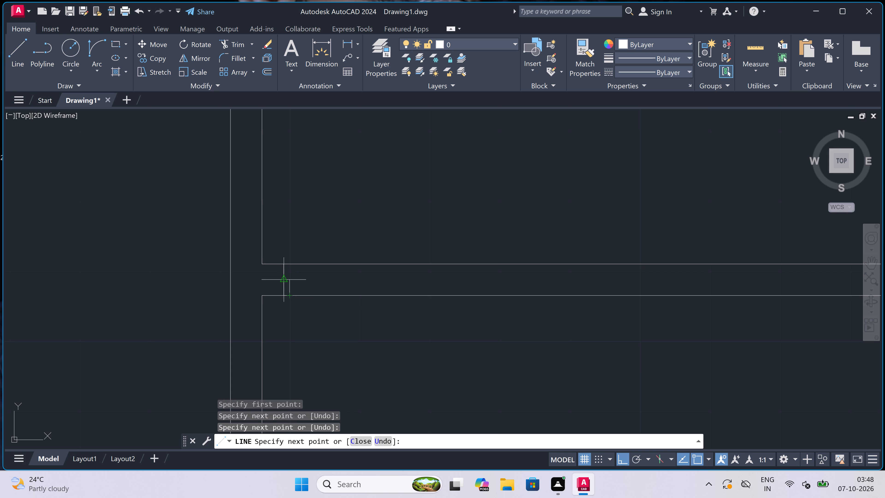
{"action": "key", "text": "ctrl+z"}
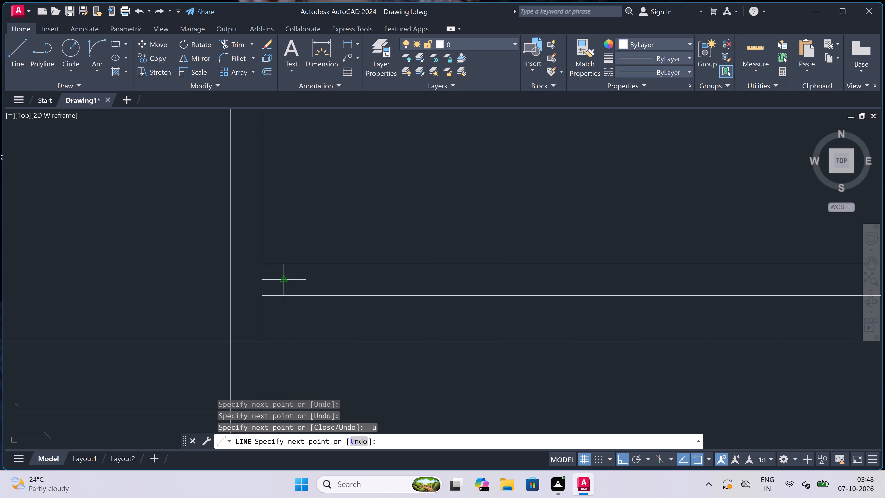
{"action": "key", "text": "space"}
{"action": "left_click", "coordinate": [284, 277]}
{"action": "key", "text": "Escape"}
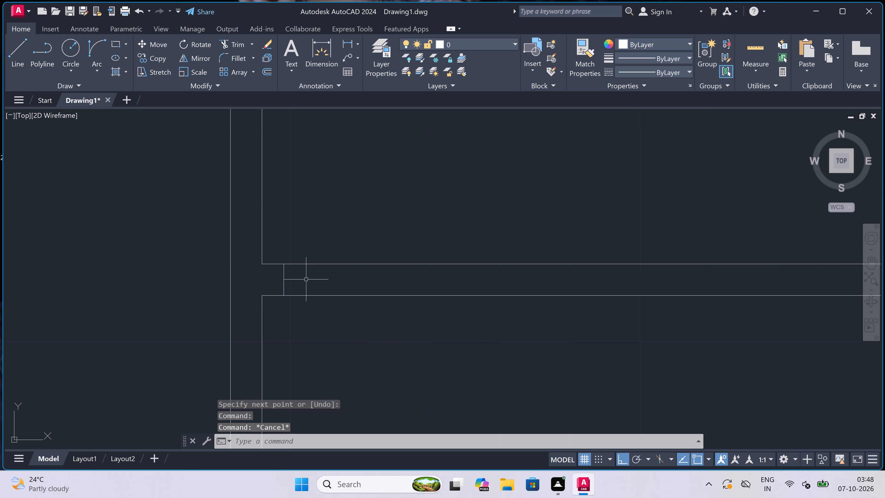
From the jamb's midpoint, draw a 2" door stop line into the opening and a 2'9" door leaf down into the lower space.
{"action": "key", "text": "l"}
{"action": "key", "text": "space"}
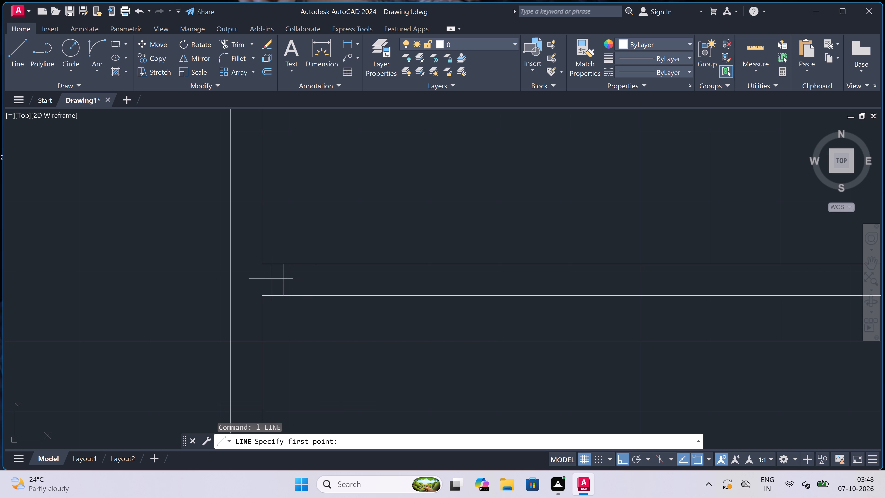
{"action": "left_click", "coordinate": [281, 279]}
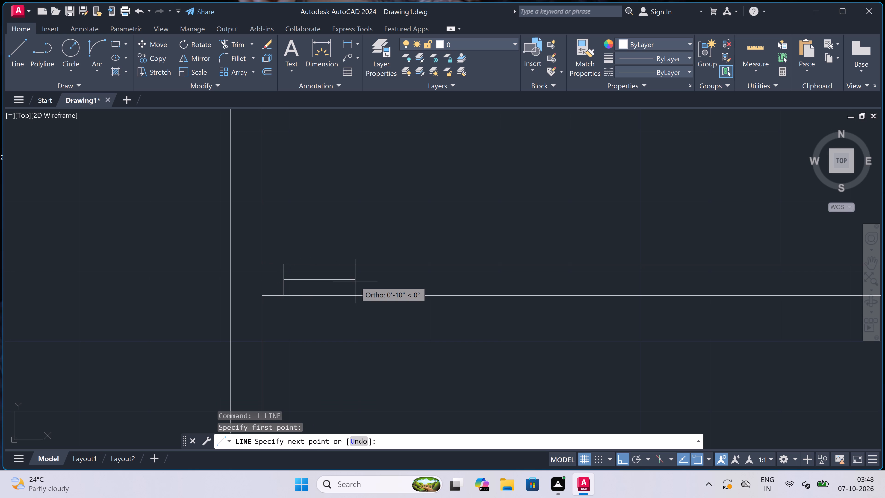
{"action": "type", "text": "2\""}
{"action": "key", "text": "space"}
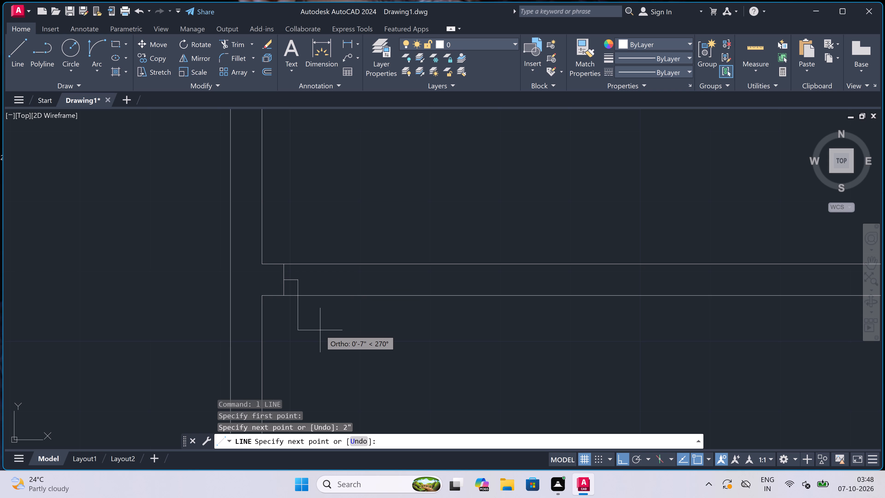
{"action": "type", "text": "2'9\""}
{"action": "key", "text": "space"}
{"action": "key", "text": "Escape"}
Draw the opposite door jamb across the partition, with a 2" stop line from its midpoint back toward the opening.
{"action": "scroll", "coordinate": [337, 305], "scroll_direction": "down", "scroll_amount": 5}
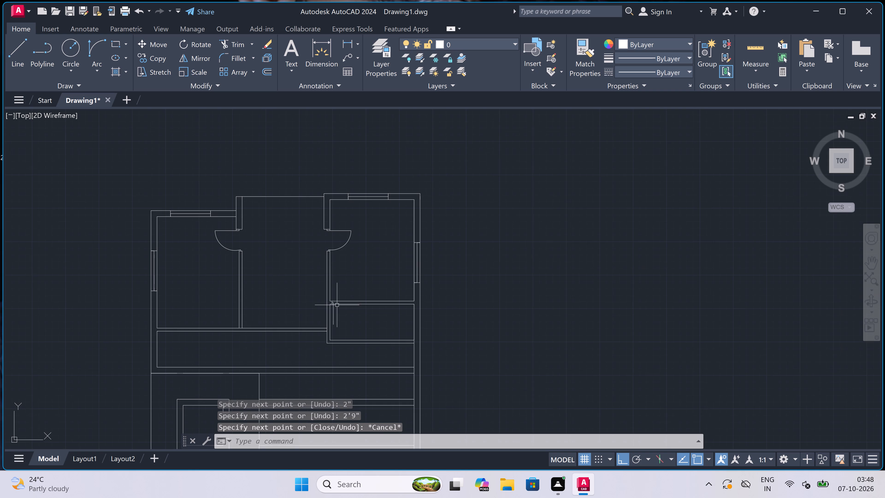
{"action": "scroll", "coordinate": [336, 316], "scroll_direction": "up", "scroll_amount": 4}
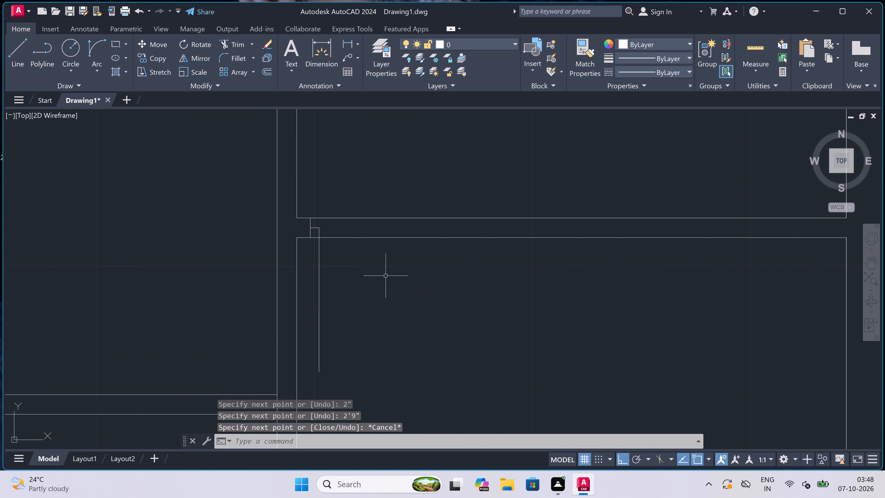
{"action": "key", "text": "v"}
{"action": "key", "text": "Escape"}
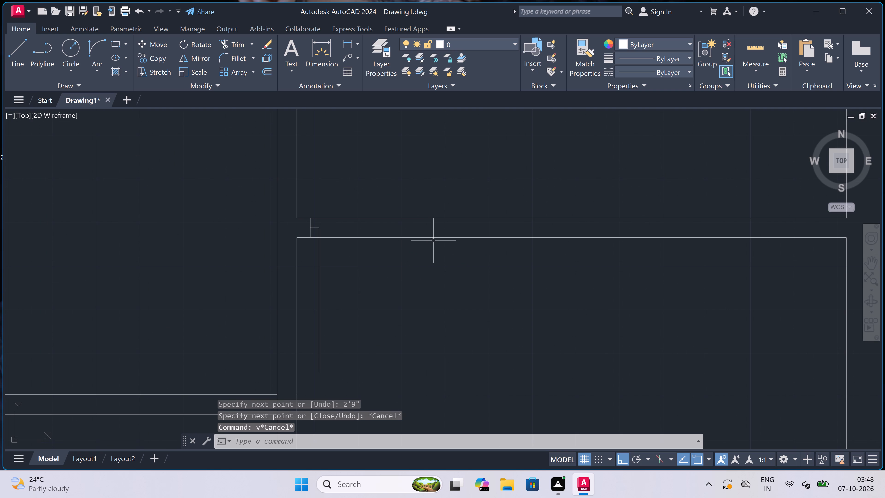
{"action": "key", "text": "space"}
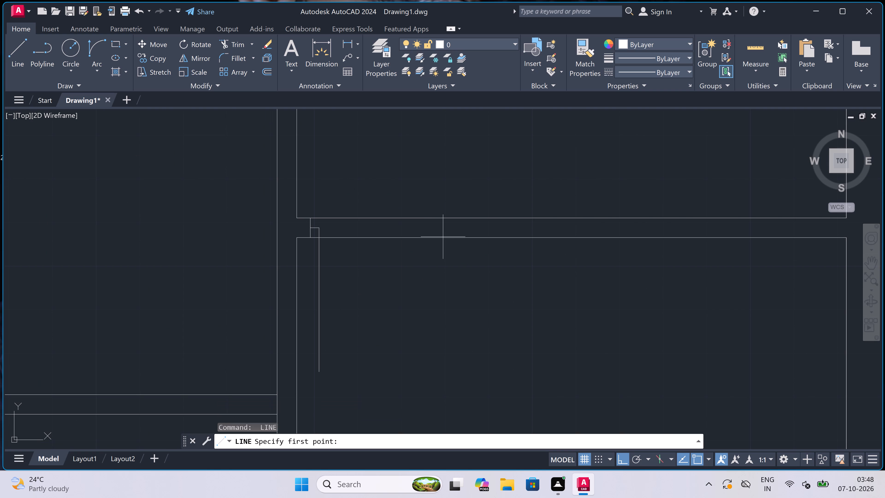
{"action": "double_click", "coordinate": [447, 240]}
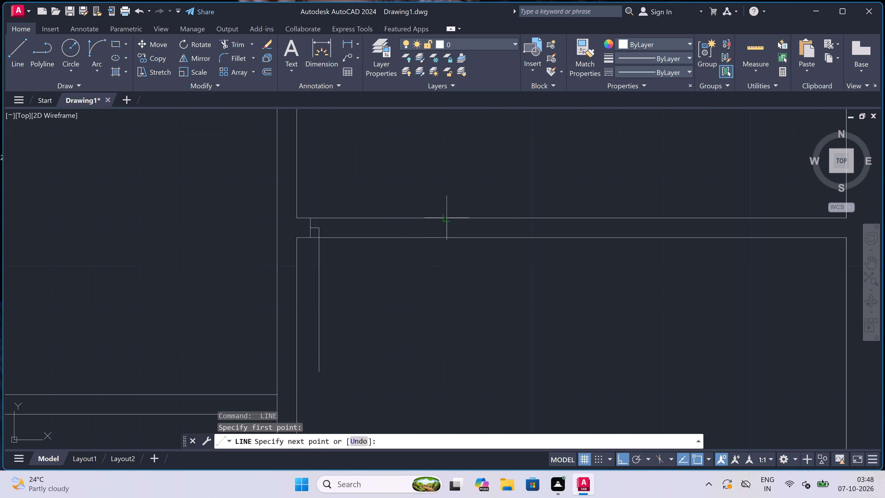
{"action": "left_click", "coordinate": [446, 222]}
{"action": "left_click", "coordinate": [449, 230]}
{"action": "key", "text": "2"}
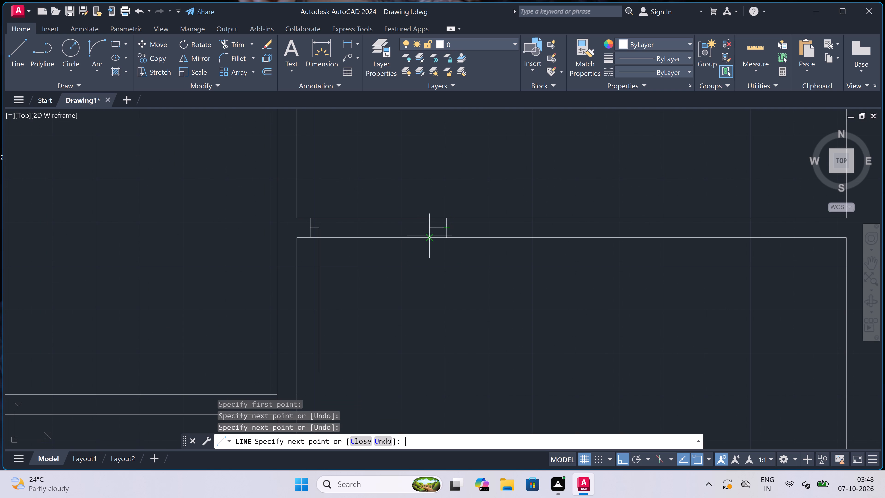
{"action": "type", "text": "\""}
{"action": "key", "text": "space"}
{"action": "key", "text": "Escape"}
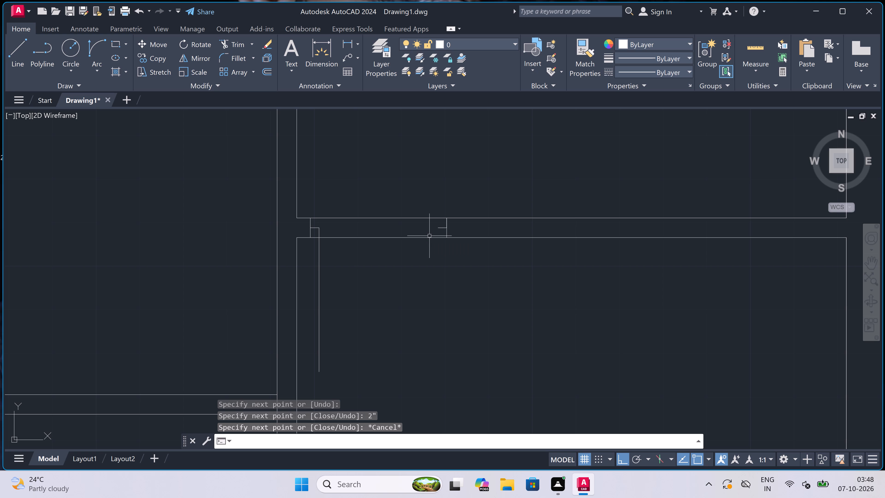
Draw the door swing arc from the leaf's free end to the end of the opposite jamb's stop line.
{"action": "left_click", "coordinate": [96, 47]}
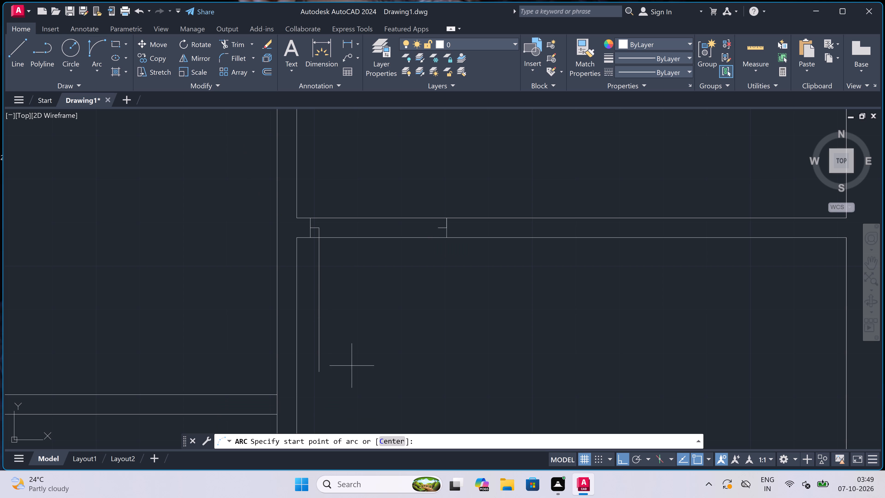
{"action": "left_click", "coordinate": [317, 373]}
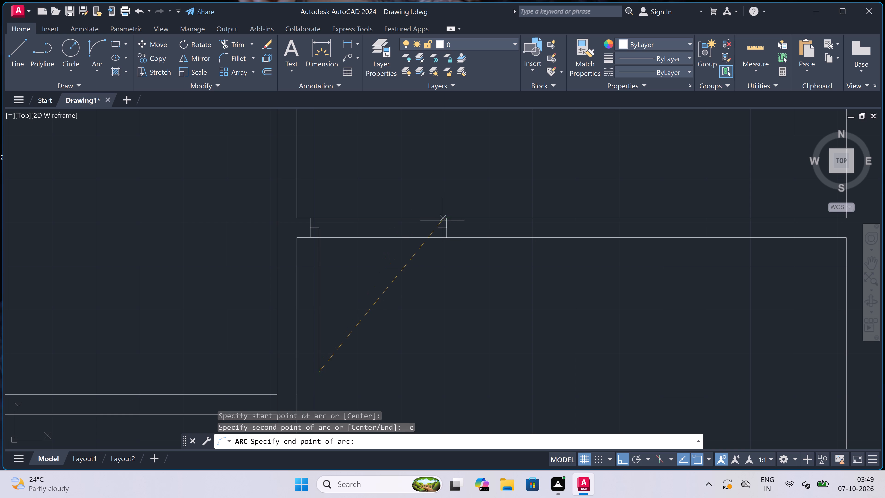
{"action": "left_click", "coordinate": [435, 229]}
{"action": "left_click", "coordinate": [503, 348]}
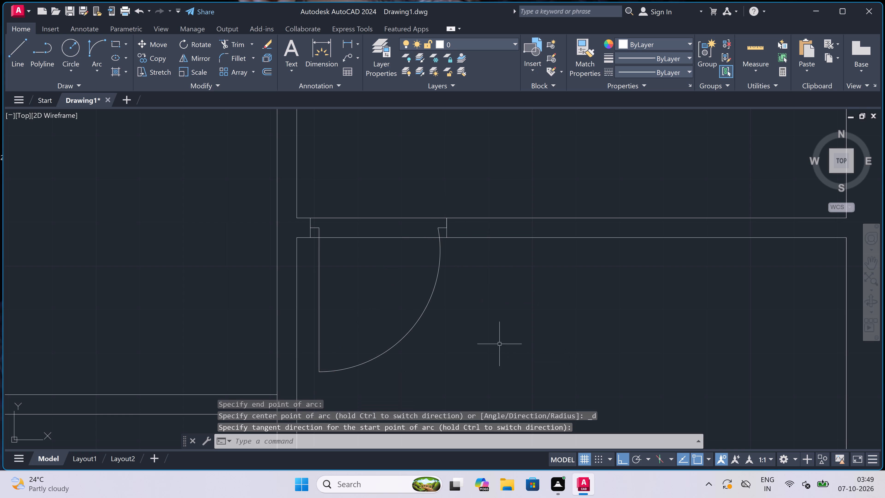
Trim both partition lines between the new door's jambs to open the doorway into the lower-right space.
{"action": "key", "text": "t"}
{"action": "key", "text": "r"}
{"action": "key", "text": "space"}
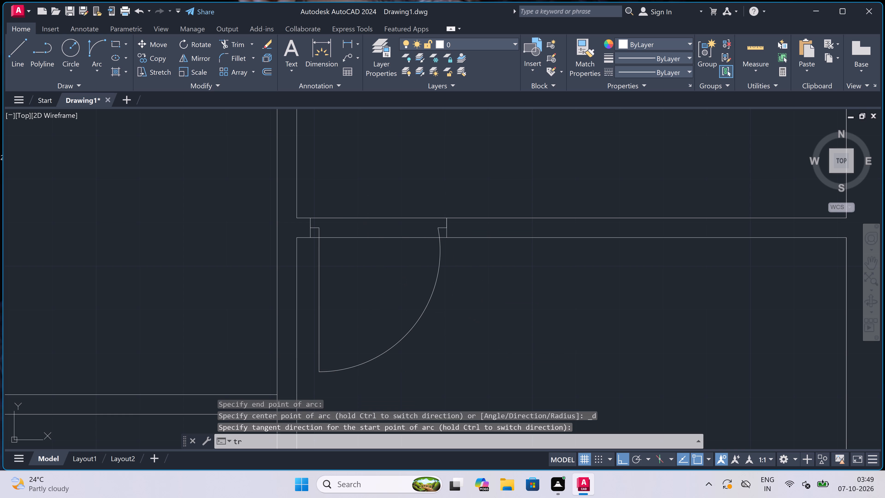
{"action": "left_click", "coordinate": [371, 207]}
{"action": "left_click", "coordinate": [378, 287]}
{"action": "scroll", "coordinate": [378, 287], "scroll_direction": "down", "scroll_amount": 4}
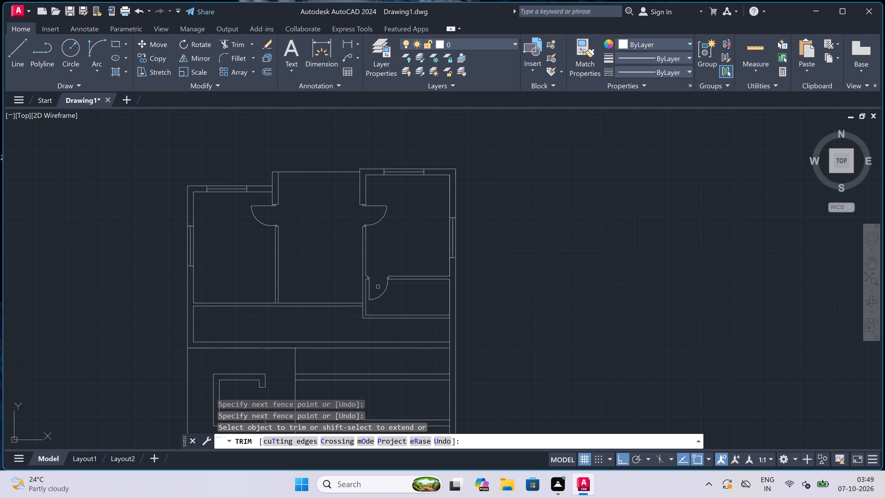
{"action": "scroll", "coordinate": [333, 253], "scroll_direction": "down", "scroll_amount": 2}
{"action": "scroll", "coordinate": [315, 246], "scroll_direction": "up", "scroll_amount": 4}
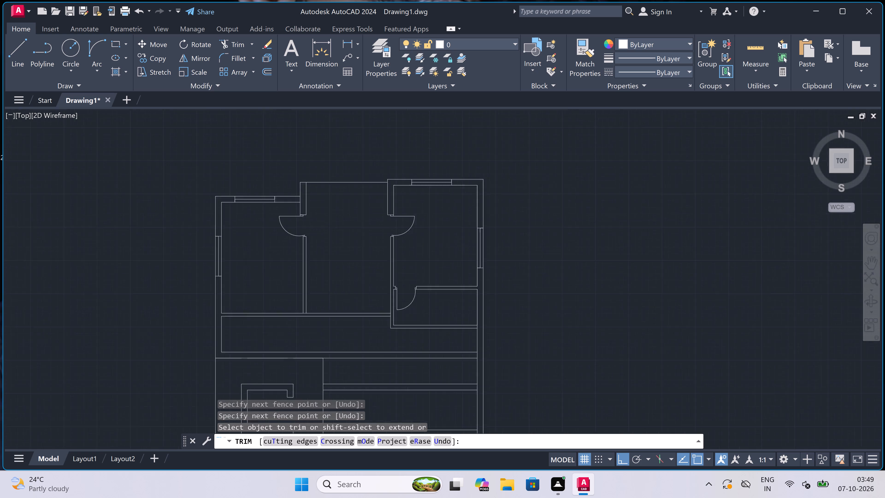
{"action": "scroll", "coordinate": [420, 225], "scroll_direction": "down", "scroll_amount": 1}
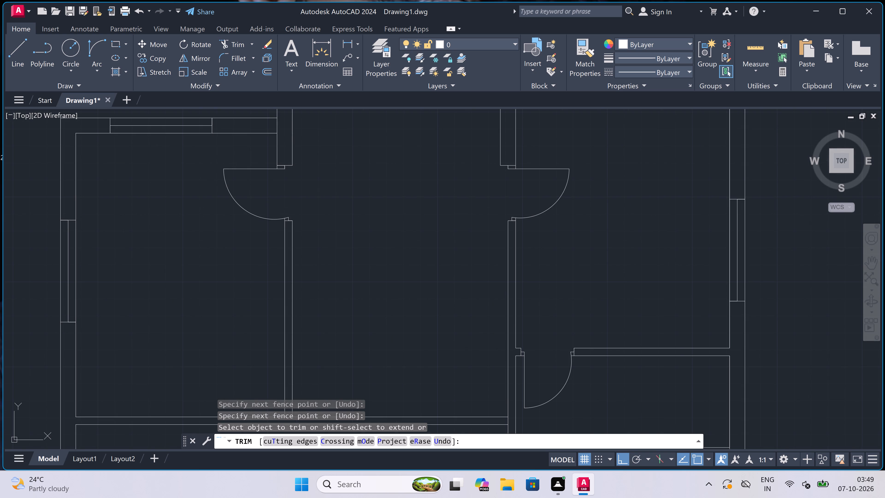
{"action": "scroll", "coordinate": [420, 225], "scroll_direction": "down", "scroll_amount": 1}
{"action": "scroll", "coordinate": [369, 205], "scroll_direction": "up", "scroll_amount": 3}
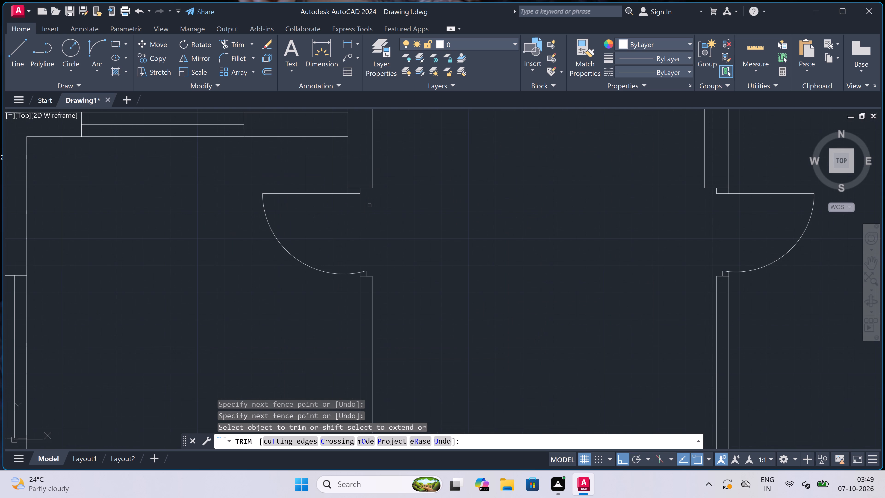
{"action": "key", "text": "Escape"}
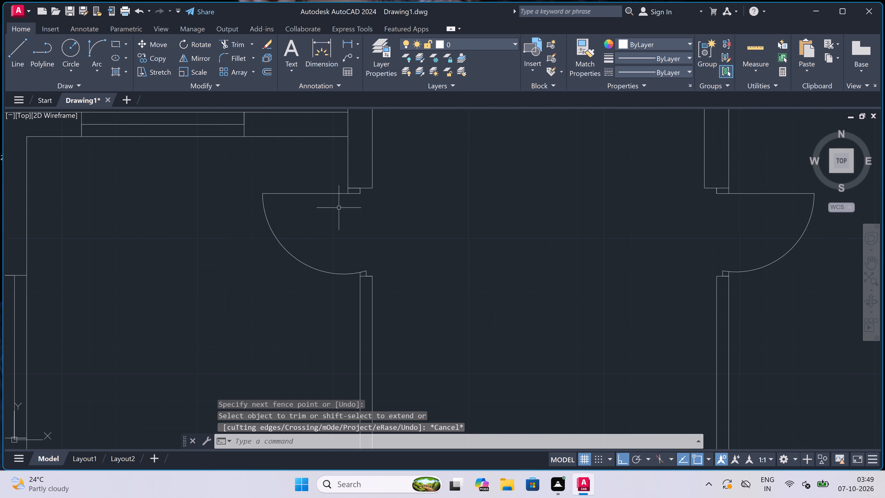
Delete the swing arc of the upper-left room's door.
{"action": "scroll", "coordinate": [272, 187], "scroll_direction": "up", "scroll_amount": 1}
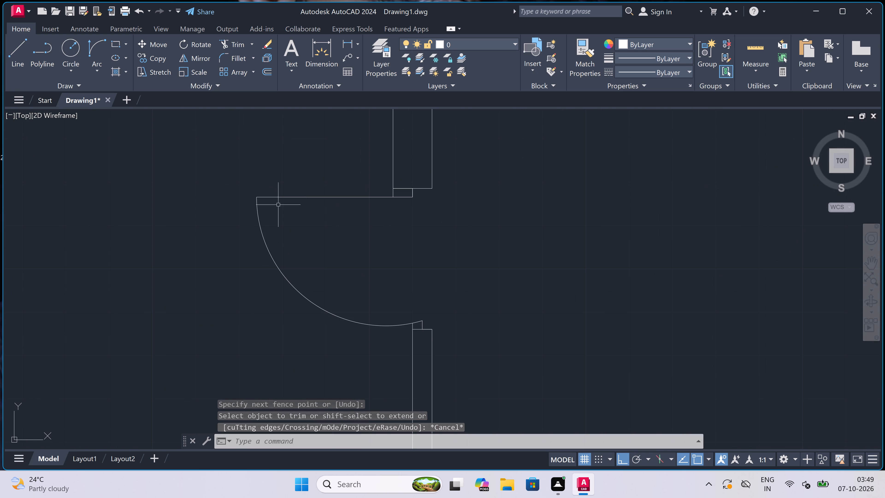
{"action": "left_click", "coordinate": [276, 215]}
{"action": "left_click", "coordinate": [245, 250]}
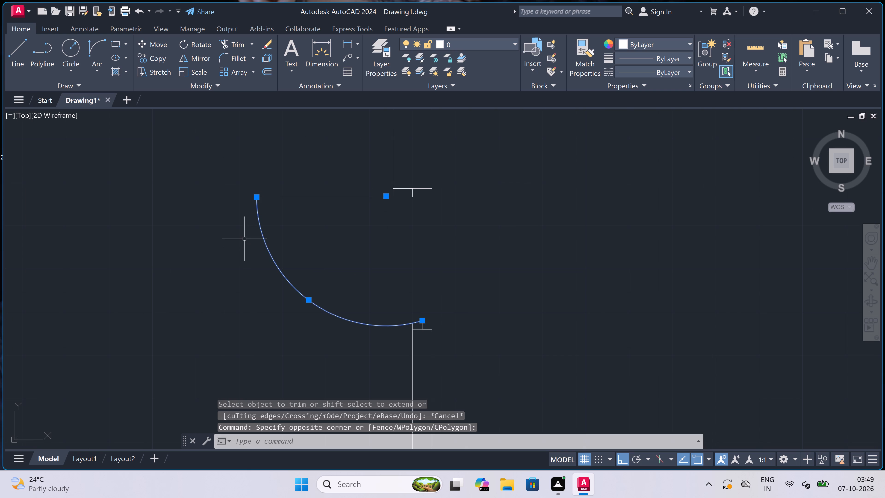
{"action": "key", "text": "Delete"}
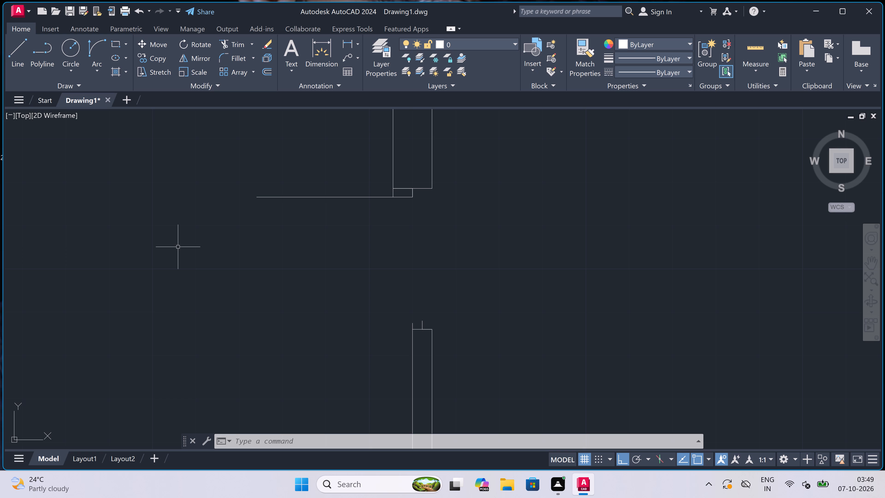
Lengthen the upper-left room's door leaf by drawing a 3" line outward from its free end.
{"action": "key", "text": "l"}
{"action": "key", "text": "space"}
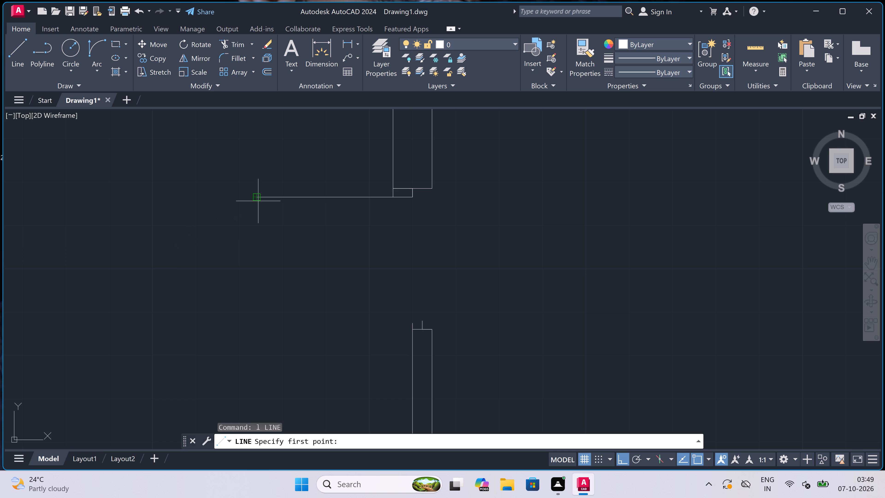
{"action": "left_click", "coordinate": [256, 200]}
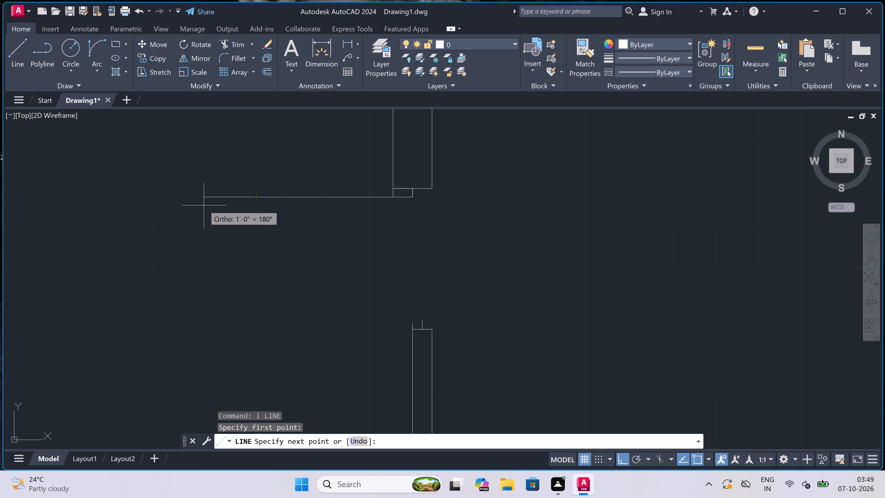
{"action": "type", "text": "3\""}
{"action": "key", "text": "space"}
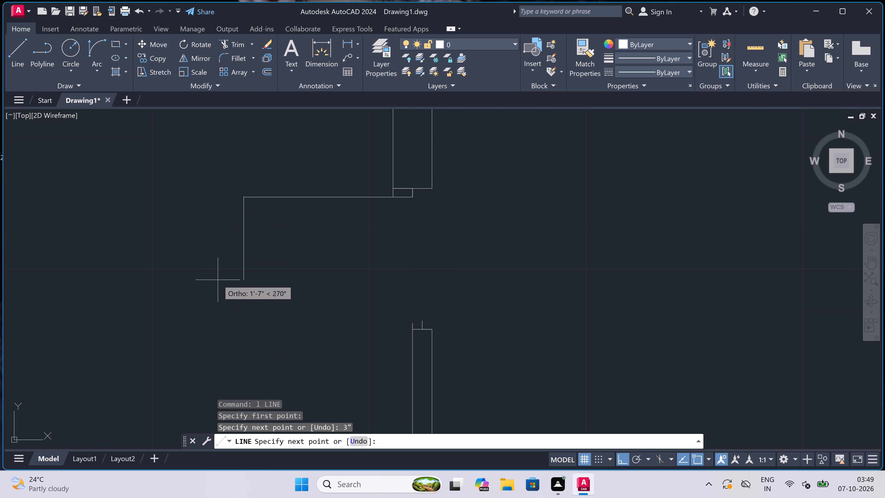
{"action": "key", "text": "Escape"}
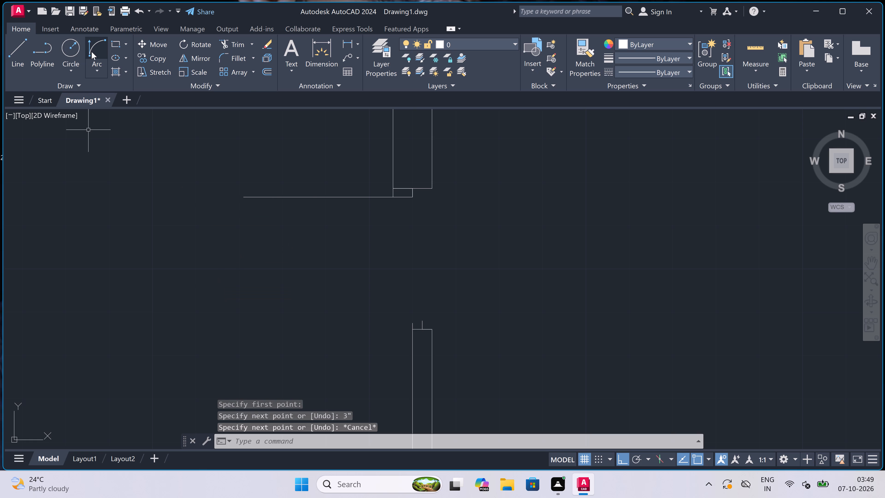
Draw a start-end-direction swing arc from the lengthened leaf's free end to the opposite jamb's stop line, starting tangent straight down.
{"action": "left_click", "coordinate": [94, 53]}
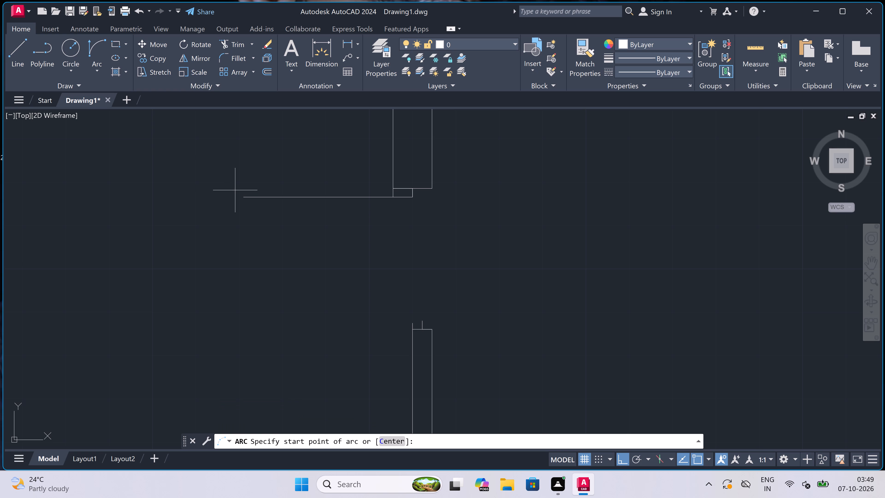
{"action": "left_click_drag", "start_coordinate": [243, 196], "coordinate": [248, 198]}
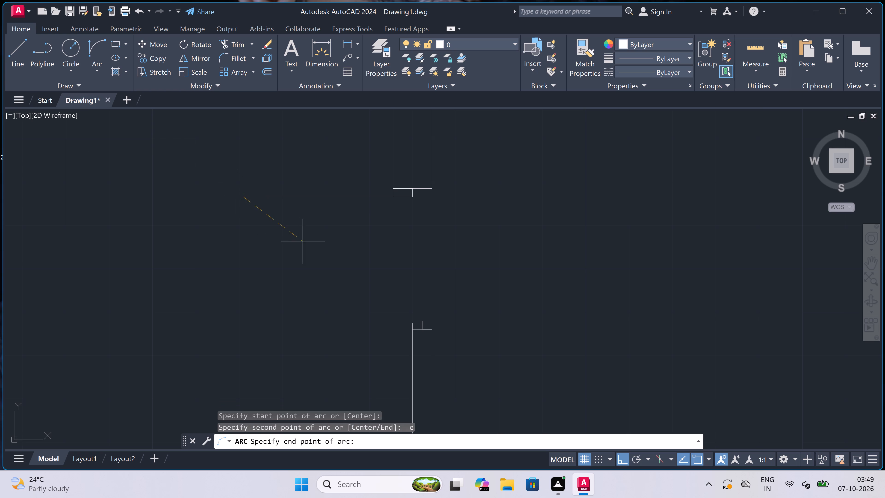
{"action": "left_click", "coordinate": [428, 320]}
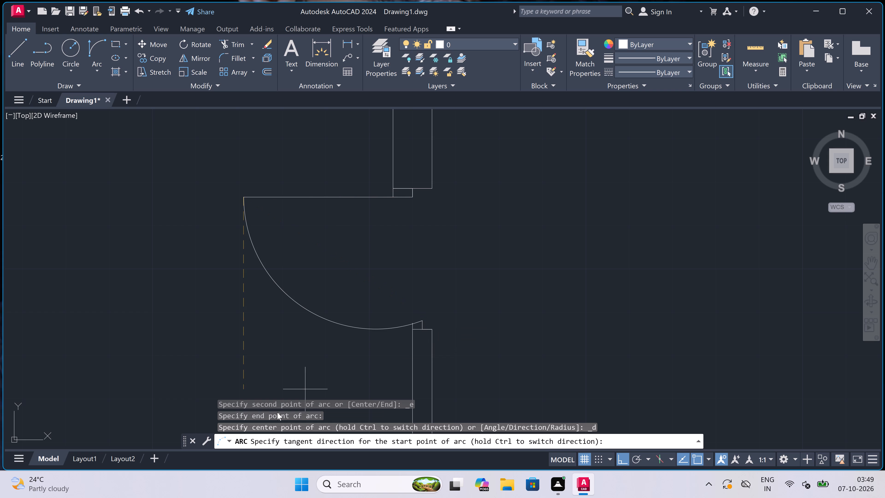
{"action": "left_click", "coordinate": [278, 412]}
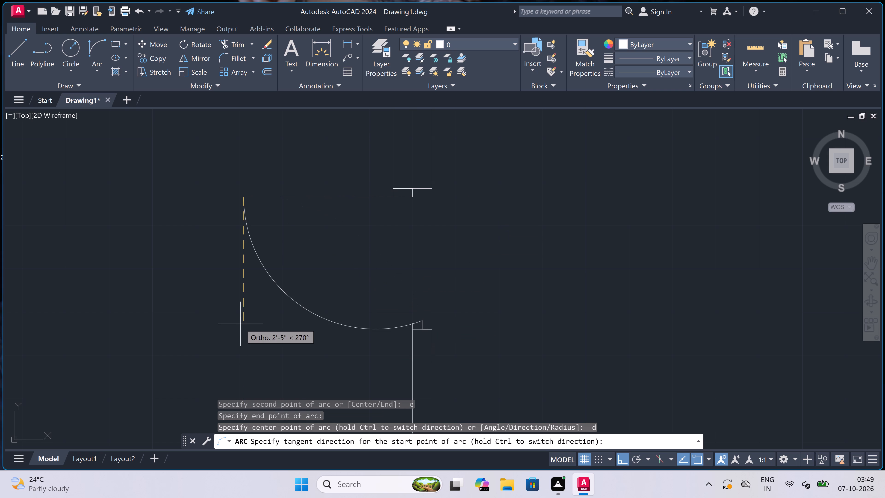
{"action": "left_click", "coordinate": [241, 323]}
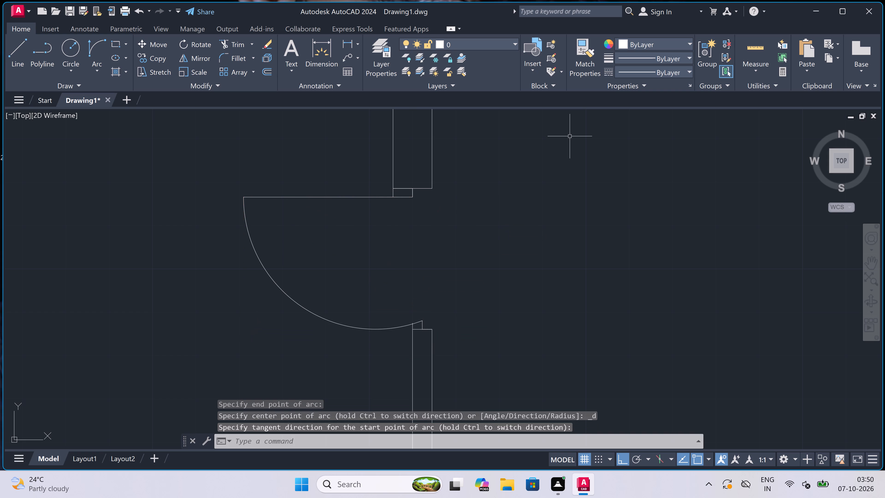
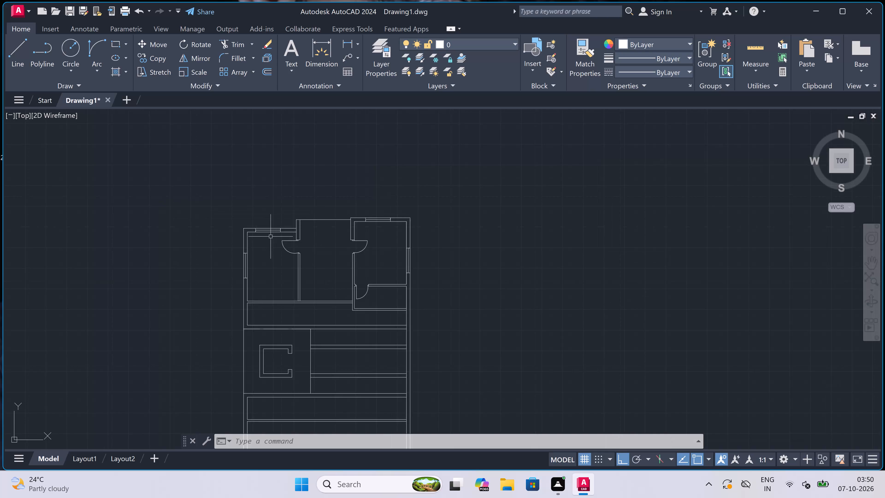
Delete the swing arc of the upper-right room's door on the partition beside the middle space.
{"action": "scroll", "coordinate": [311, 248], "scroll_direction": "up", "scroll_amount": 4}
{"action": "scroll", "coordinate": [494, 164], "scroll_direction": "up", "scroll_amount": 2}
{"action": "scroll", "coordinate": [0, 103], "scroll_direction": "down", "scroll_amount": 4}
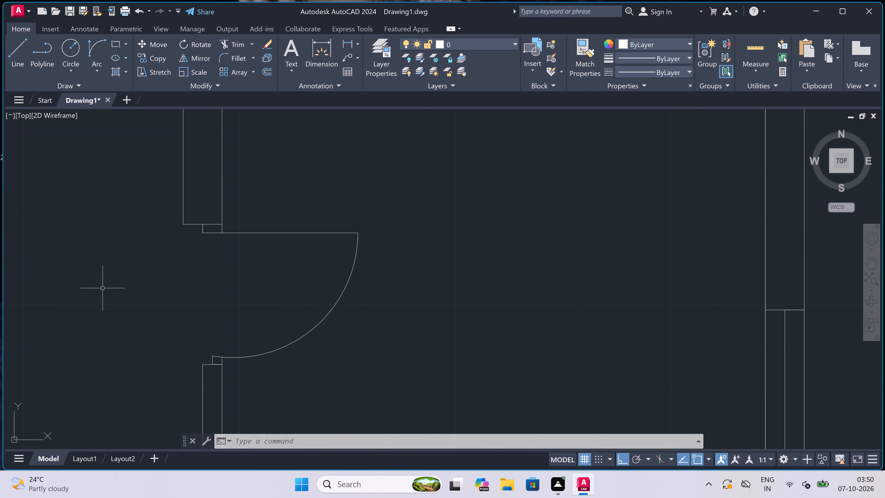
{"action": "scroll", "coordinate": [394, 234], "scroll_direction": "down", "scroll_amount": 2}
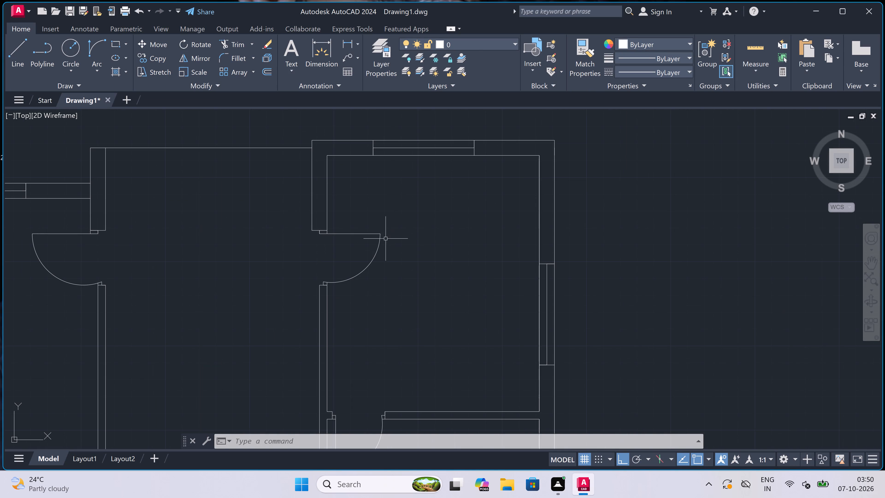
{"action": "scroll", "coordinate": [327, 273], "scroll_direction": "up", "scroll_amount": 2}
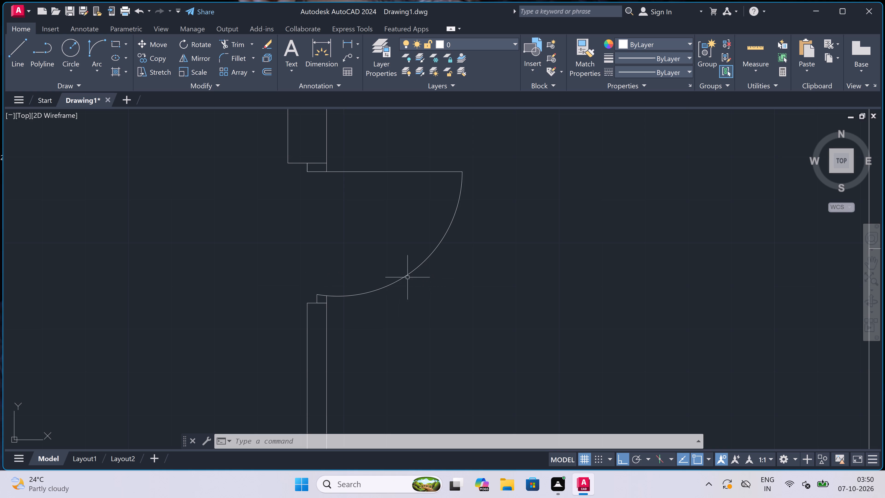
{"action": "left_click", "coordinate": [439, 233]}
{"action": "left_click", "coordinate": [408, 278]}
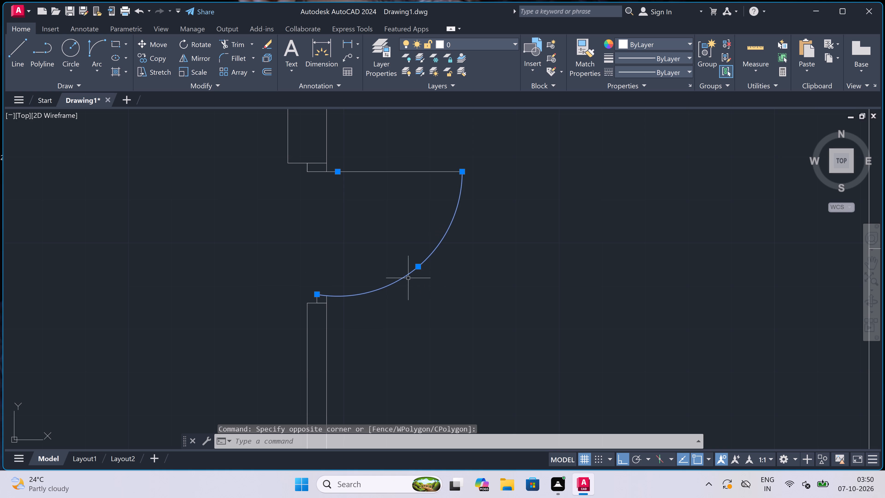
{"action": "key", "text": "Delete"}
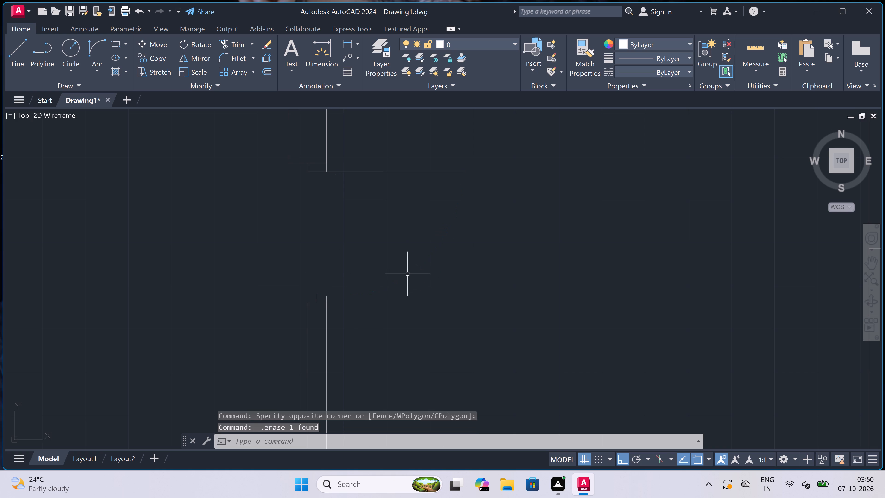
Lengthen the upper-right room's door leaf by drawing a 3" line outward from its free end.
{"action": "key", "text": "l"}
{"action": "key", "text": "space"}
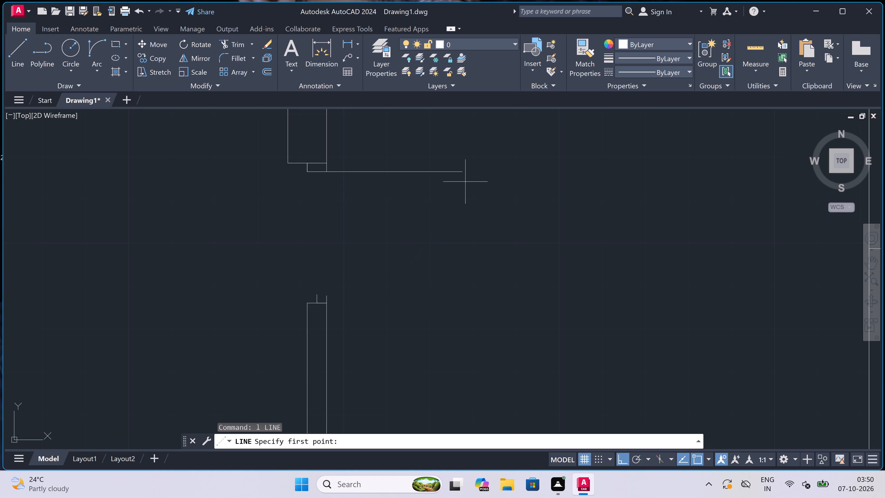
{"action": "left_click", "coordinate": [460, 174]}
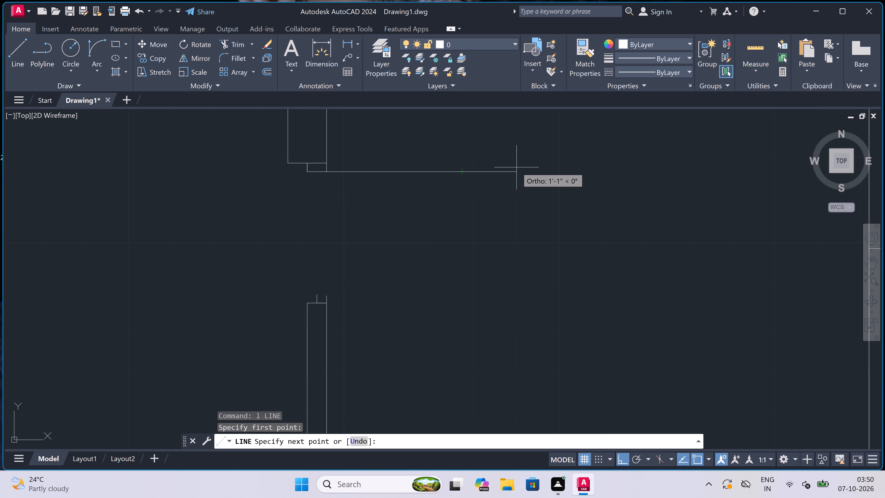
{"action": "type", "text": "3\""}
{"action": "key", "text": "space"}
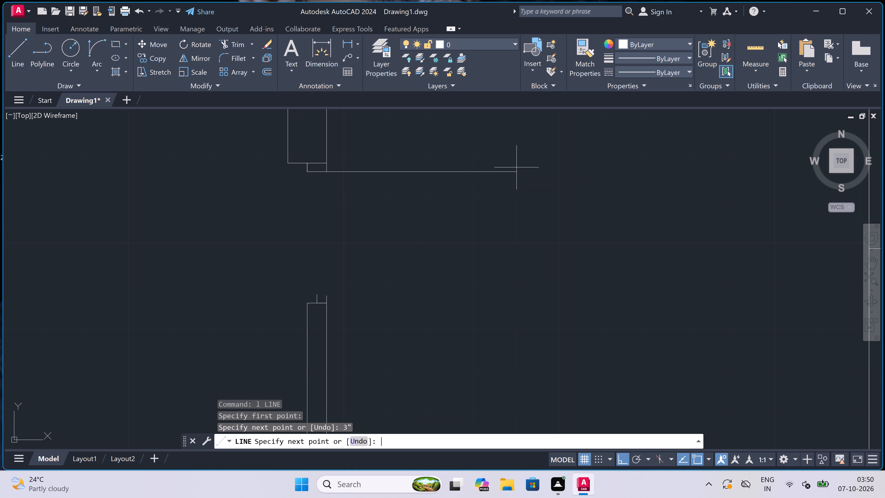
{"action": "key", "text": "Escape"}
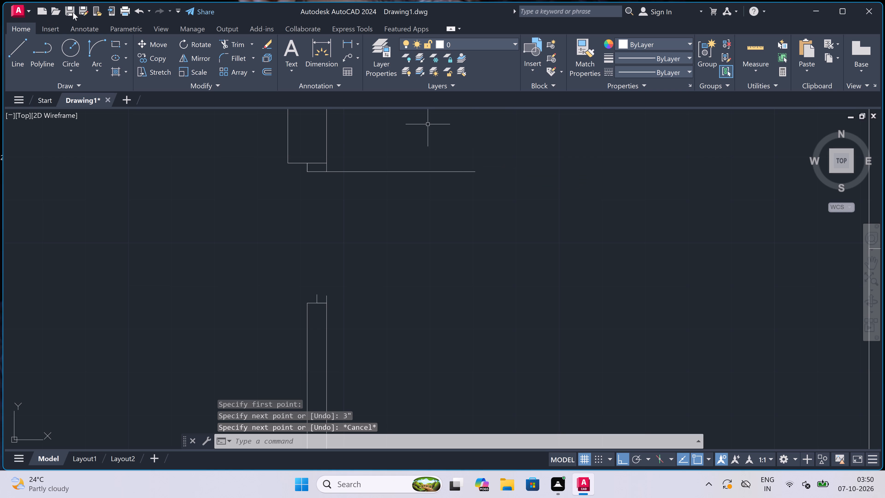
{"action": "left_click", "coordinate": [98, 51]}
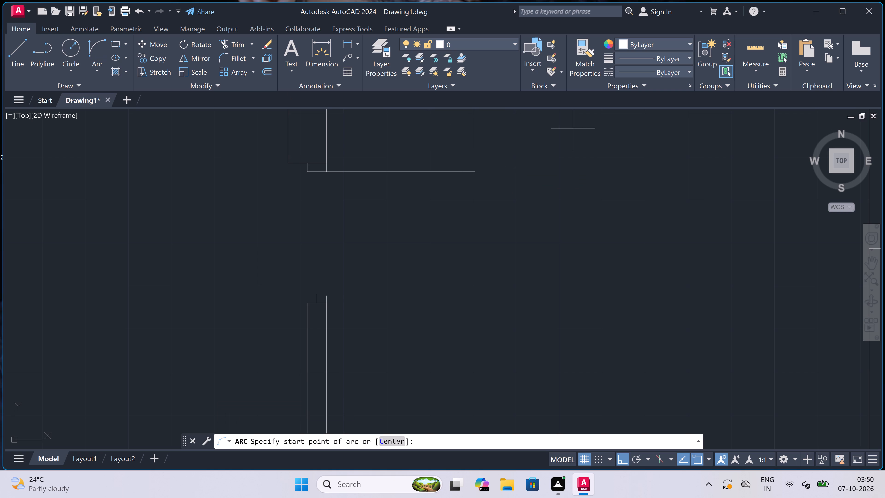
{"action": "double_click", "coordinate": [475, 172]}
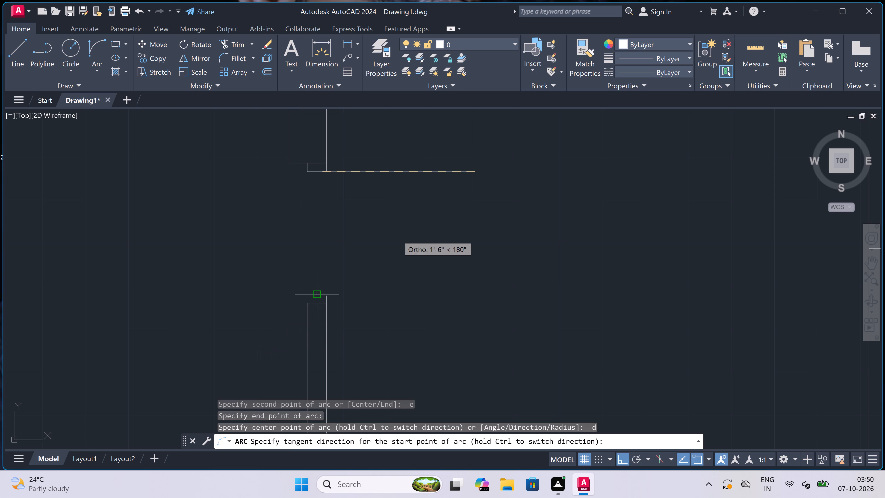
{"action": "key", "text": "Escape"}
Draw a three-point swing arc from the lengthened leaf's free end through the opposite jamb's stop line, ending beyond the far side of the wall.
{"action": "key", "text": "space"}
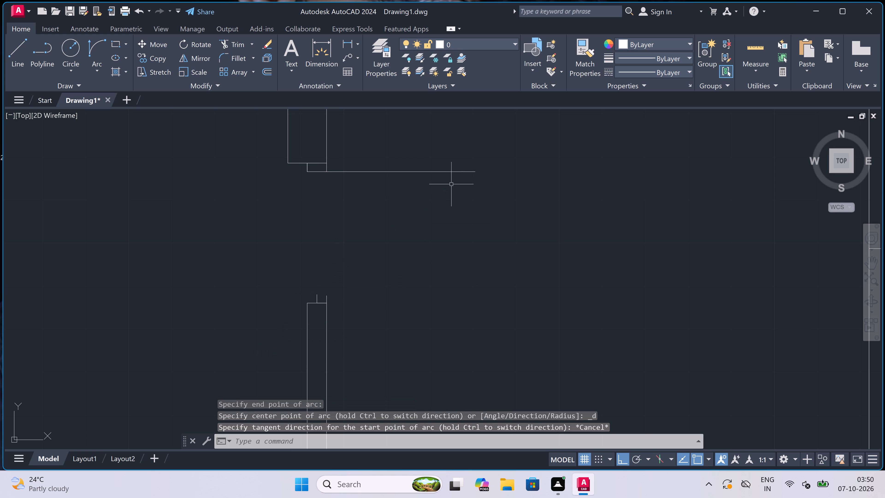
{"action": "left_click_drag", "start_coordinate": [478, 169], "coordinate": [479, 172]}
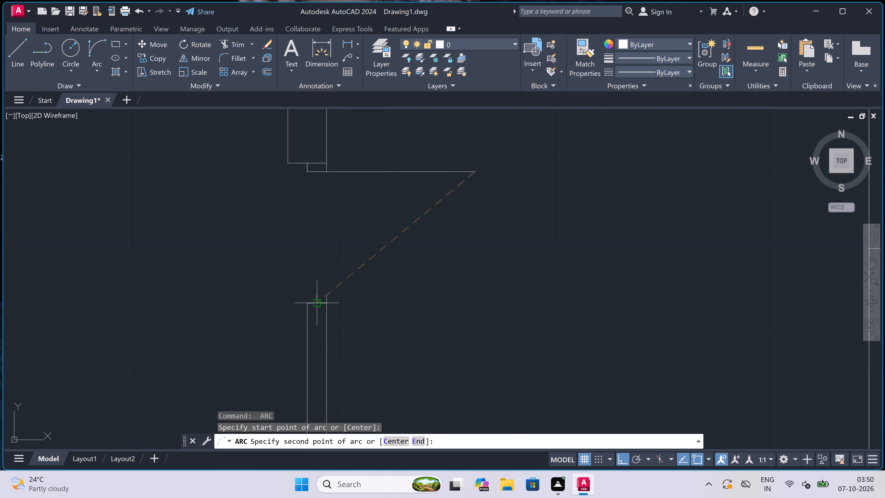
{"action": "left_click", "coordinate": [314, 292]}
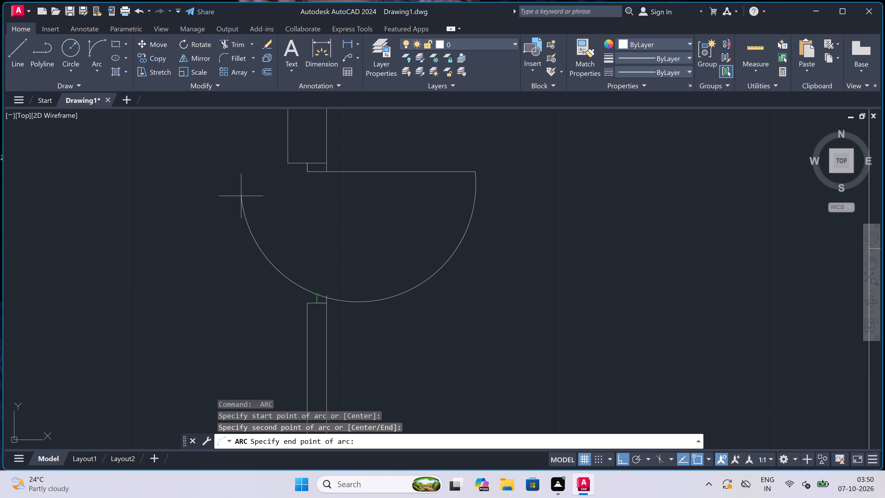
{"action": "left_click", "coordinate": [199, 189]}
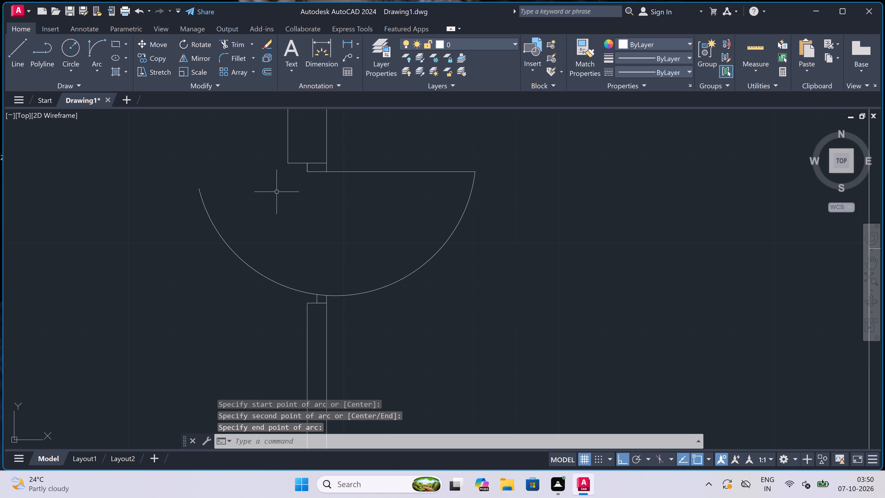
Trim off the part of the new swing arc that runs past the opposite jamb's stop line.
{"action": "type", "text": "tr"}
{"action": "key", "text": "space"}
{"action": "left_click_drag", "start_coordinate": [277, 200], "coordinate": [276, 205]}
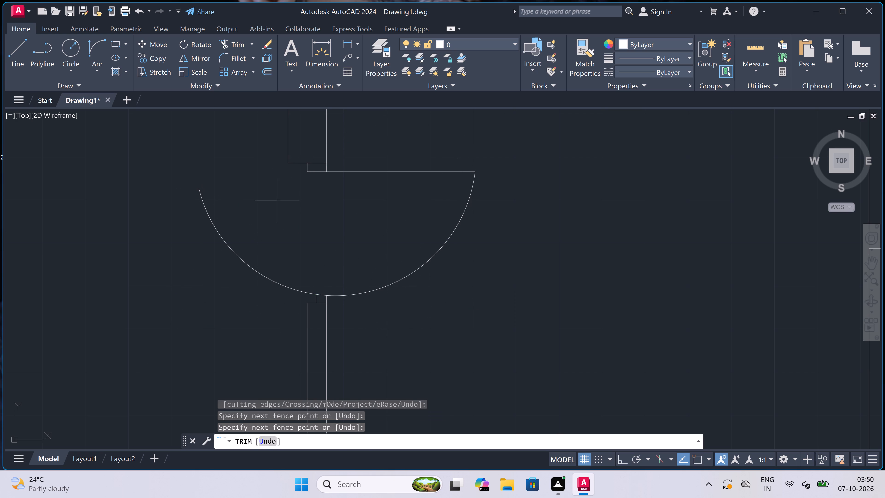
{"action": "left_click", "coordinate": [126, 394]}
{"action": "scroll", "coordinate": [402, 157], "scroll_direction": "down", "scroll_amount": 5}
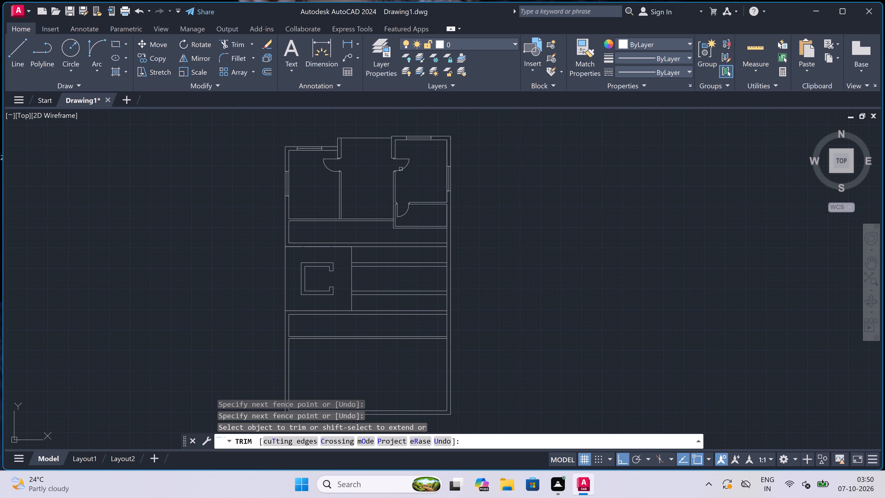
{"action": "key", "text": "Escape"}
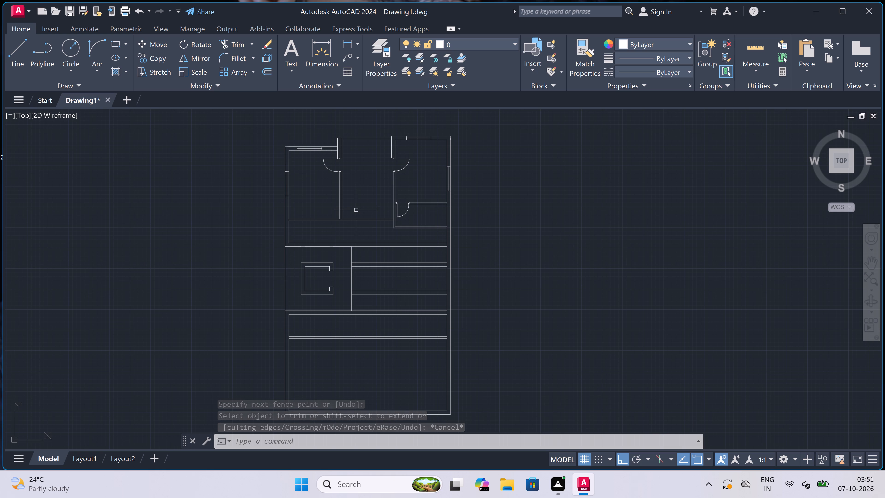
Draw a 4.5" thick partition across the strip below the upper-left room, 8' from the left outer wall's inner face, reaching the strip's lower wall line.
{"action": "scroll", "coordinate": [312, 232], "scroll_direction": "up", "scroll_amount": 3}
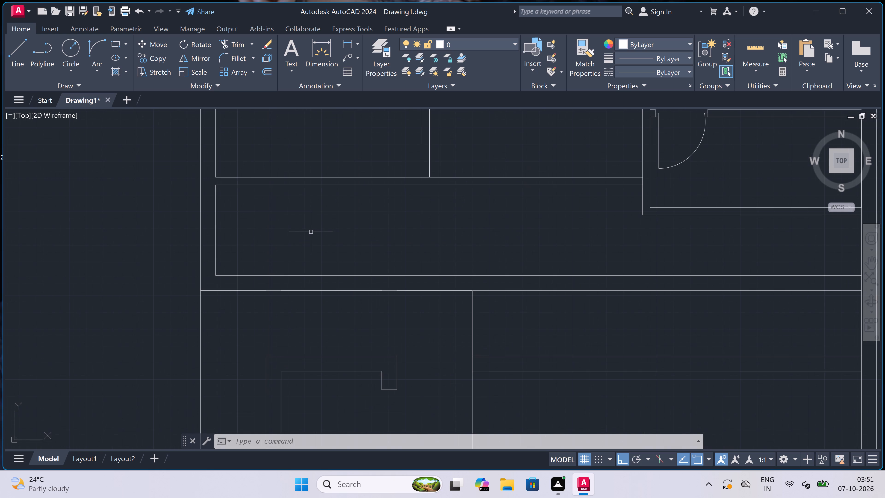
{"action": "key", "text": "l"}
{"action": "key", "text": "space"}
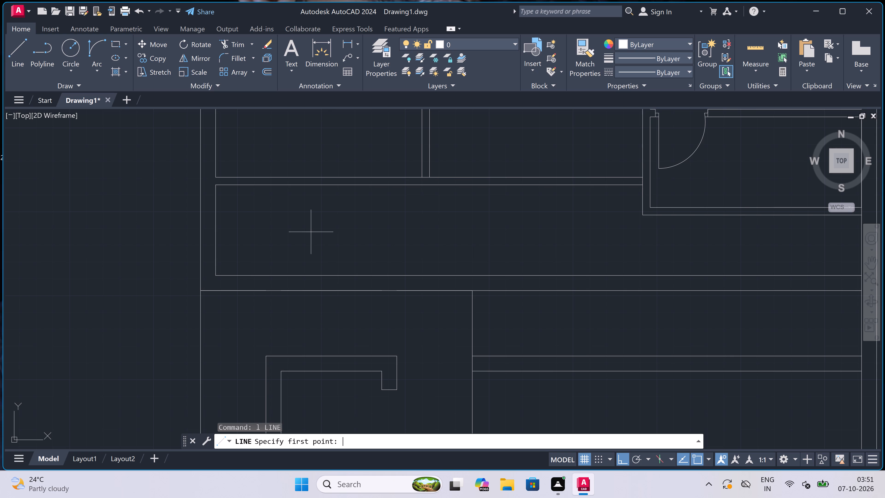
{"action": "left_click", "coordinate": [217, 187]}
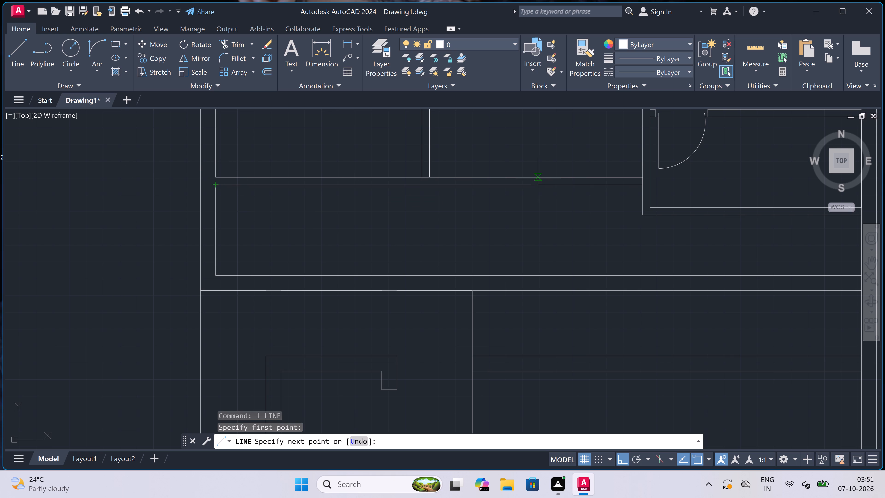
{"action": "key", "text": "8"}
{"action": "key", "text": "apostrophe"}
{"action": "key", "text": "space"}
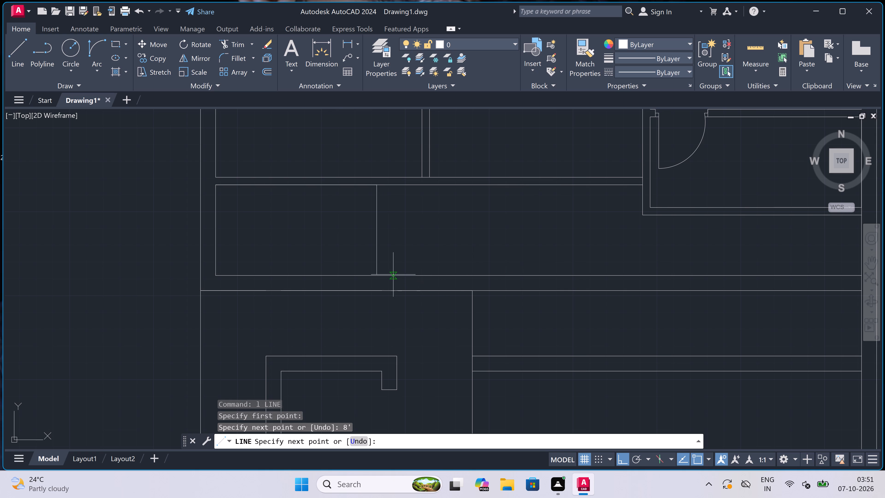
{"action": "left_click", "coordinate": [374, 273]}
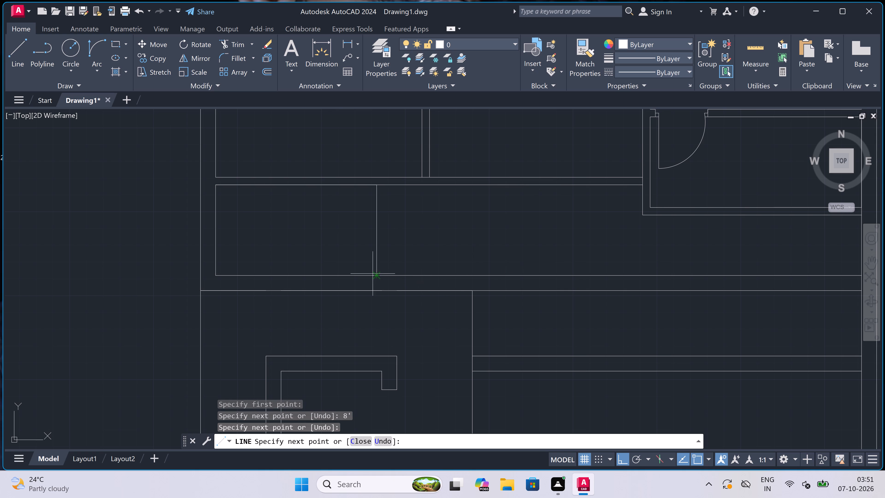
{"action": "left_click", "coordinate": [374, 291]}
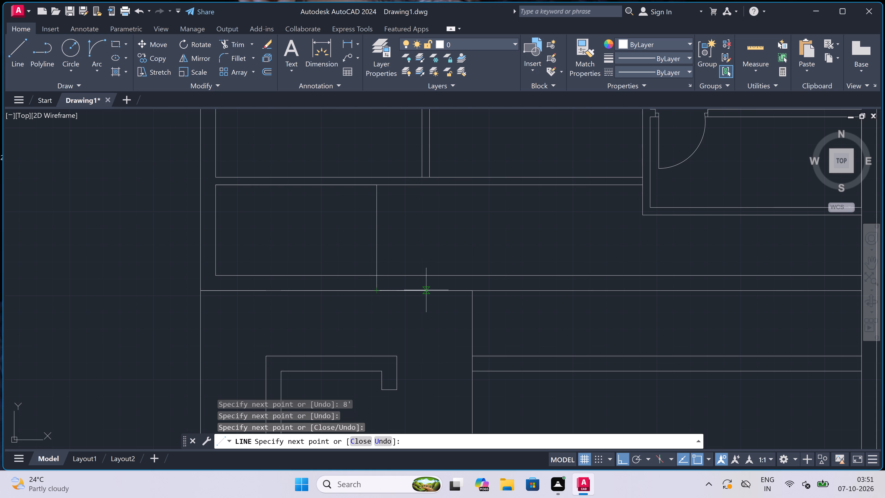
{"action": "type", "text": "4.5\""}
{"action": "key", "text": "space"}
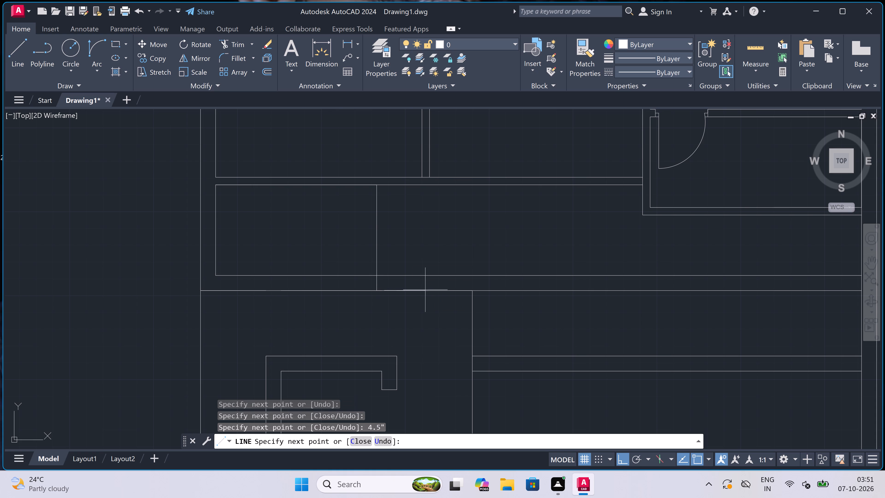
{"action": "scroll", "coordinate": [381, 190], "scroll_direction": "up", "scroll_amount": 3}
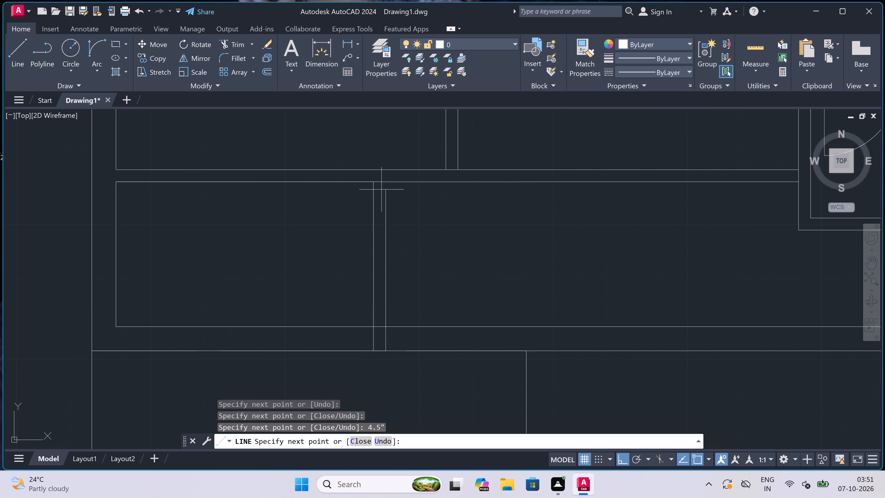
{"action": "left_click", "coordinate": [387, 168]}
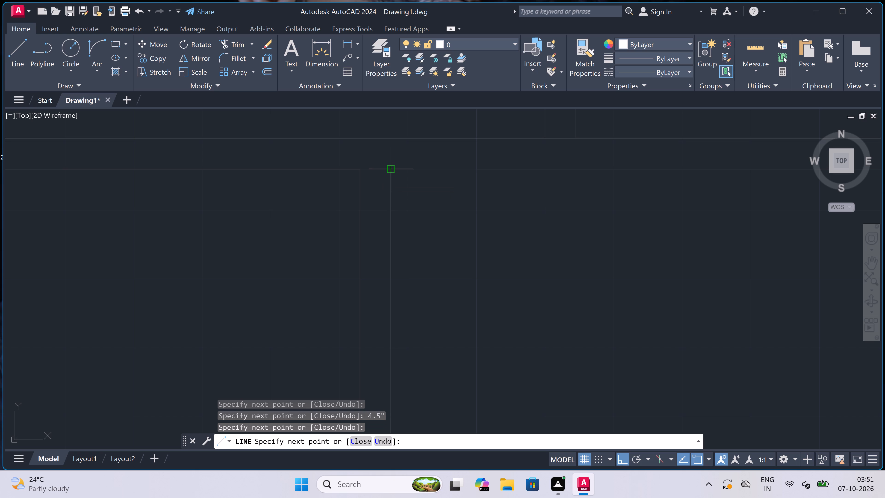
{"action": "key", "text": "Escape"}
{"action": "scroll", "coordinate": [387, 168], "scroll_direction": "down", "scroll_amount": 2}
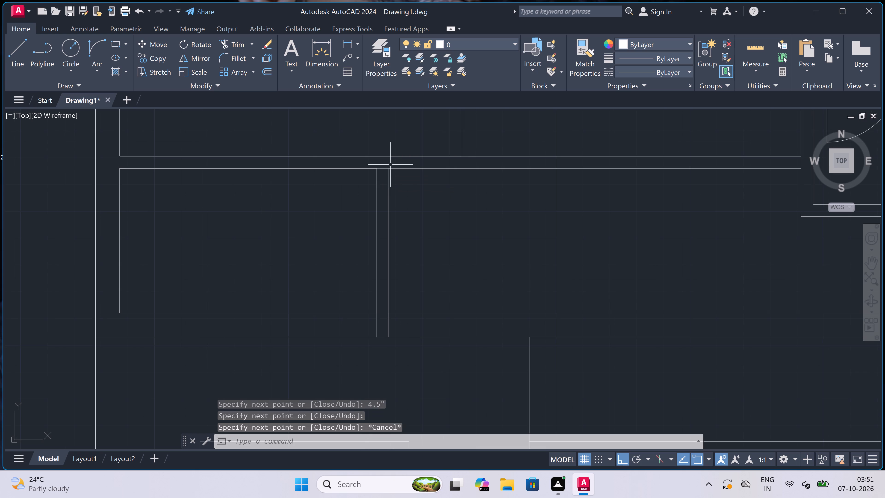
Extend the right face of the upper-left room's right partition down across the horizontal partition with a short line.
{"action": "scroll", "coordinate": [471, 153], "scroll_direction": "up", "scroll_amount": 1}
{"action": "key", "text": "space"}
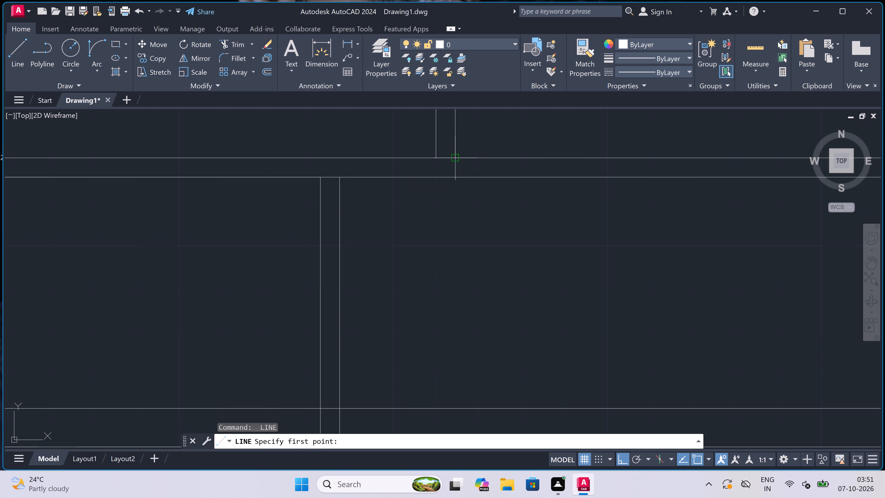
{"action": "left_click", "coordinate": [456, 156]}
{"action": "left_click", "coordinate": [455, 175]}
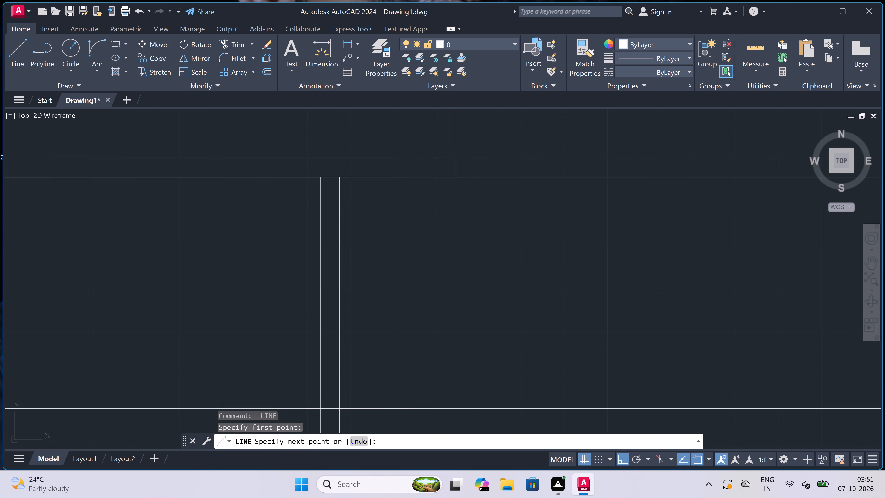
{"action": "key", "text": "Escape"}
Trim the horizontal partition's lower line between the new partition's faces and its upper line between the upper-left room's right partition faces.
{"action": "type", "text": "tr"}
{"action": "key", "text": "space"}
{"action": "scroll", "coordinate": [332, 169], "scroll_direction": "up", "scroll_amount": 2}
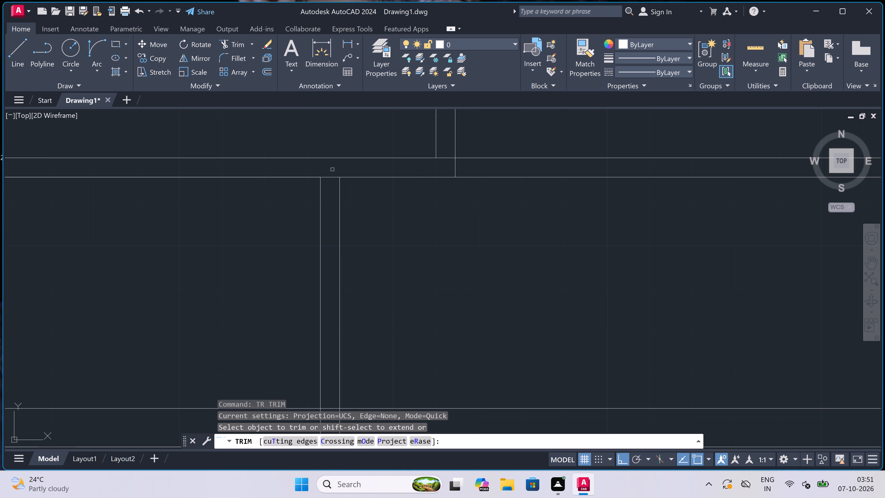
{"action": "scroll", "coordinate": [332, 169], "scroll_direction": "up", "scroll_amount": 1}
{"action": "left_click_drag", "start_coordinate": [332, 170], "coordinate": [332, 174]}
{"action": "left_click", "coordinate": [315, 295]}
{"action": "scroll", "coordinate": [315, 292], "scroll_direction": "down", "scroll_amount": 3}
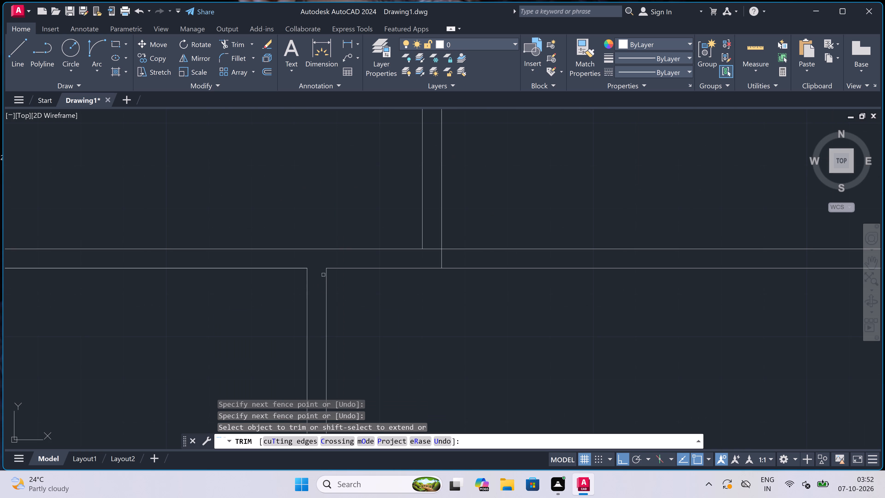
{"action": "scroll", "coordinate": [431, 240], "scroll_direction": "up", "scroll_amount": 4}
{"action": "left_click", "coordinate": [431, 240]}
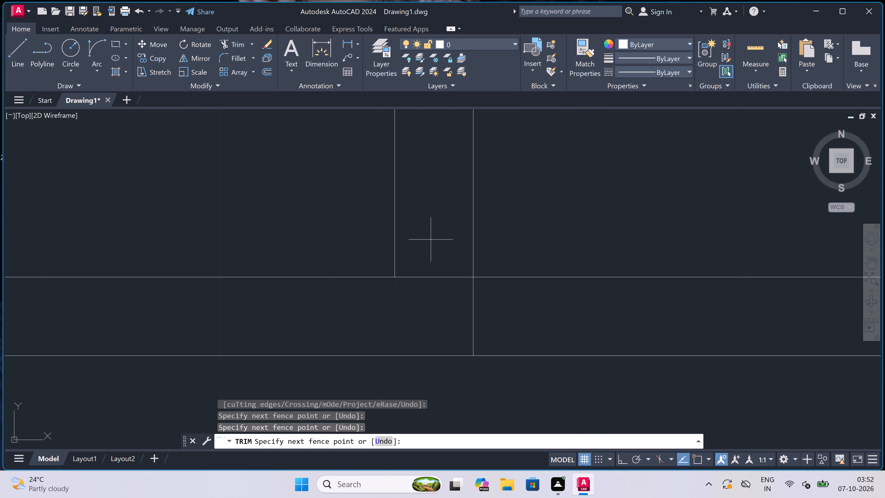
{"action": "left_click", "coordinate": [417, 299]}
Trim away both horizontal partition lines below the middle space to open it into the strip beneath.
{"action": "scroll", "coordinate": [401, 257], "scroll_direction": "down", "scroll_amount": 8}
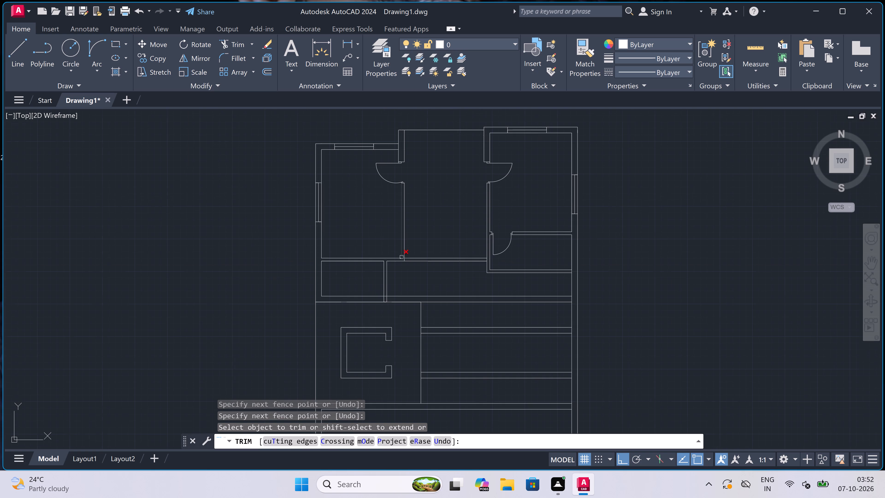
{"action": "left_click", "coordinate": [422, 252]}
{"action": "double_click", "coordinate": [420, 273]}
Trim the upper line of the strip's lower wall between the new partition's faces, and the partition's left face inside that wall.
{"action": "scroll", "coordinate": [357, 307], "scroll_direction": "up", "scroll_amount": 4}
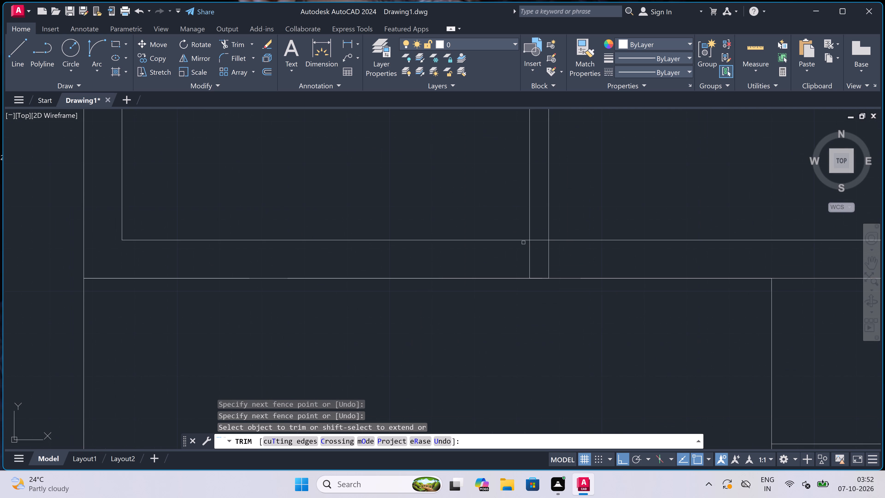
{"action": "scroll", "coordinate": [539, 243], "scroll_direction": "up", "scroll_amount": 3}
{"action": "left_click", "coordinate": [532, 221]}
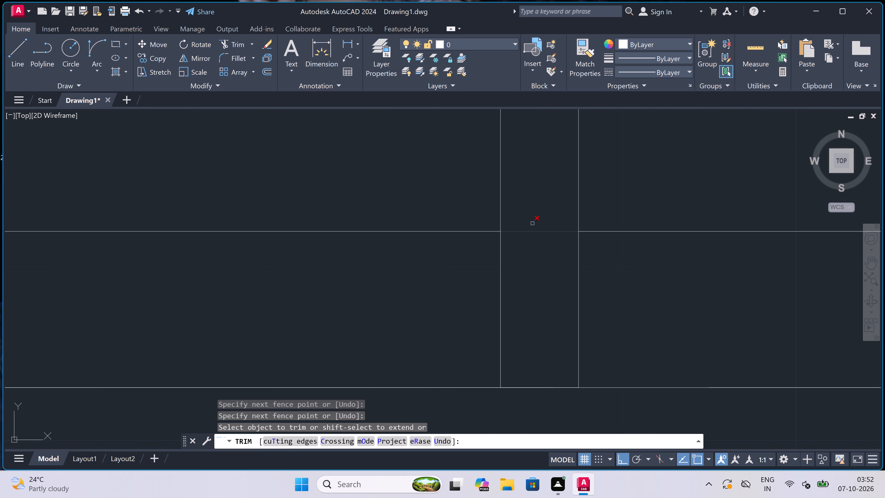
{"action": "left_click", "coordinate": [451, 325]}
{"action": "scroll", "coordinate": [380, 290], "scroll_direction": "down", "scroll_amount": 5}
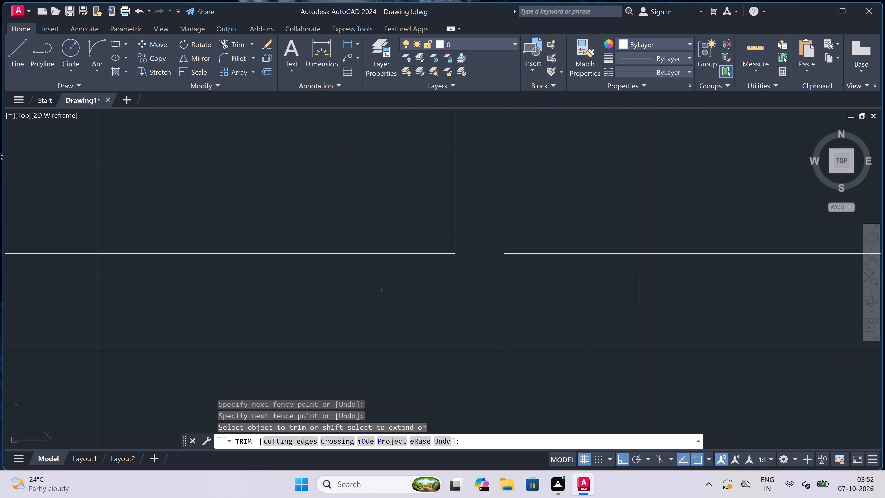
{"action": "scroll", "coordinate": [380, 290], "scroll_direction": "down", "scroll_amount": 3}
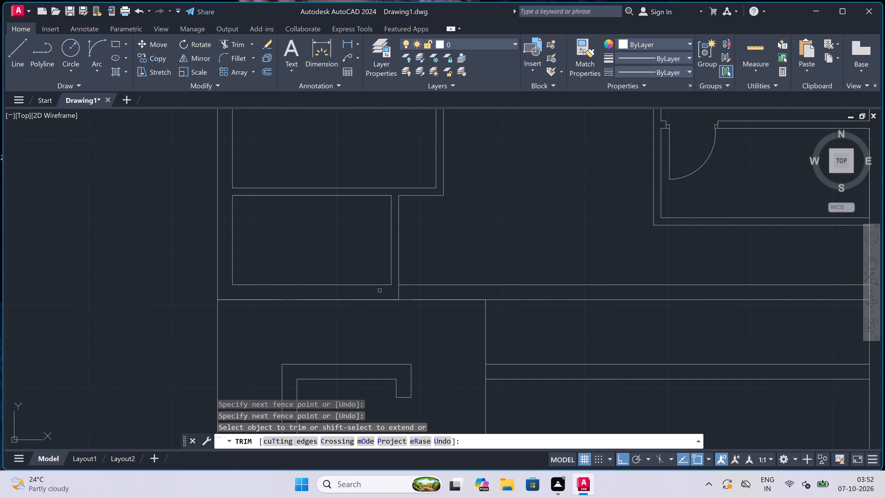
{"action": "scroll", "coordinate": [378, 287], "scroll_direction": "down", "scroll_amount": 1}
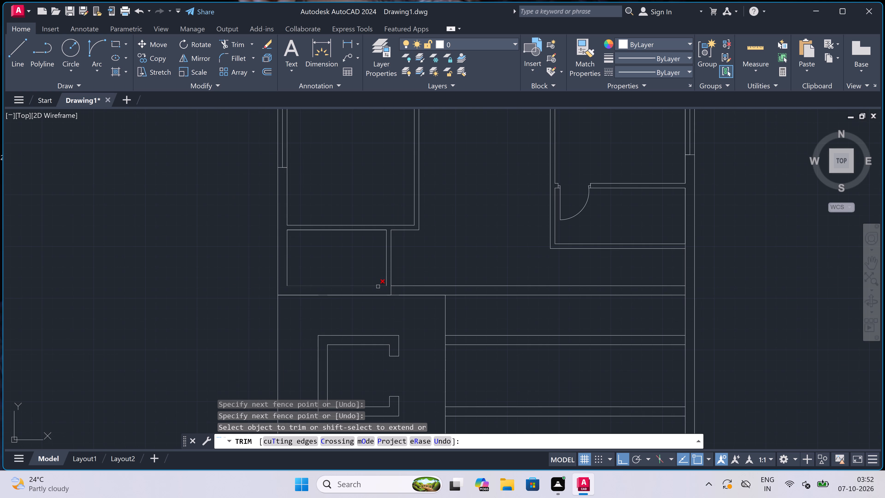
{"action": "scroll", "coordinate": [283, 208], "scroll_direction": "up", "scroll_amount": 4}
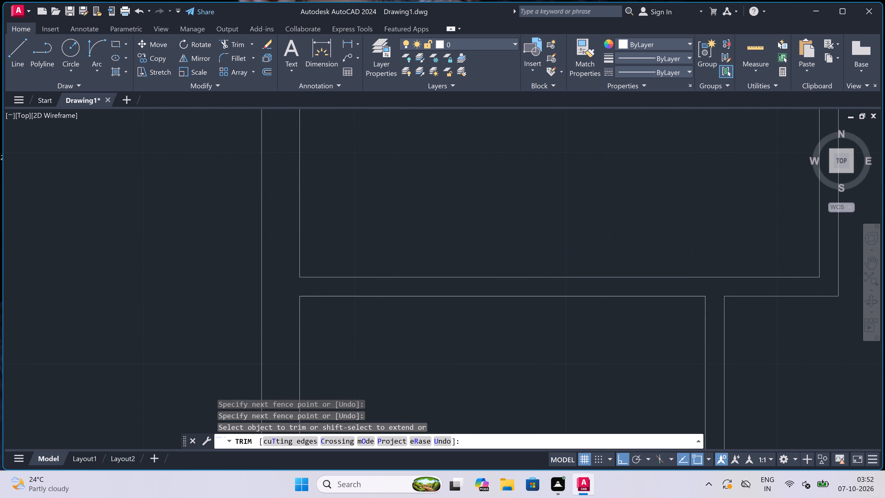
{"action": "key", "text": "Escape"}
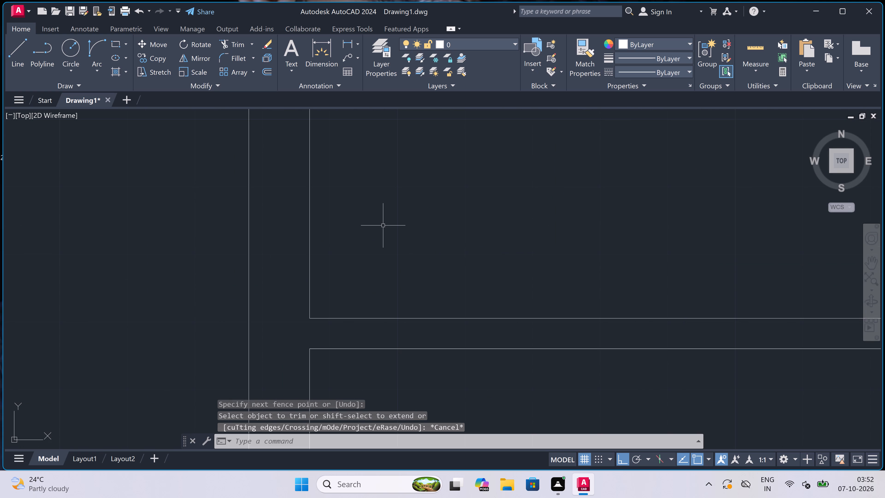
Draw a door jamb across the partition below the upper-left room near its left end, with a 2" stop and a 2'9" leaf downward.
{"action": "key", "text": "l"}
{"action": "key", "text": "space"}
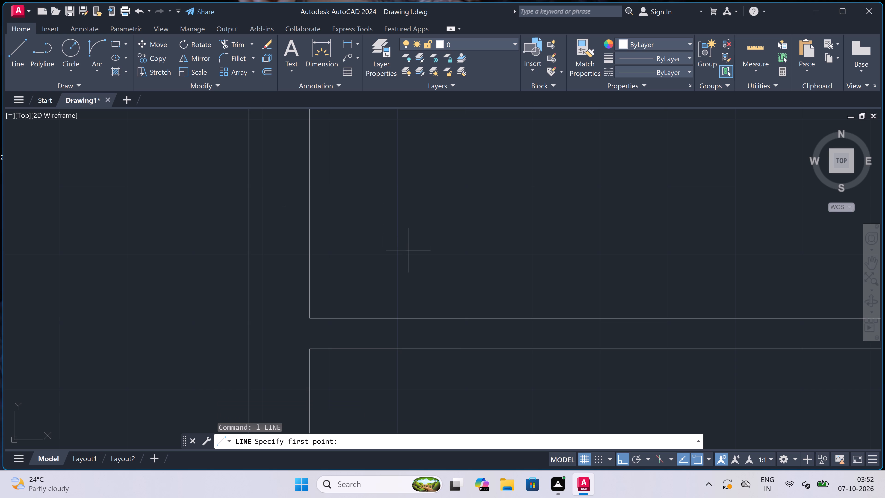
{"action": "left_click", "coordinate": [344, 318]}
{"action": "left_click", "coordinate": [342, 352]}
{"action": "double_click", "coordinate": [342, 335]}
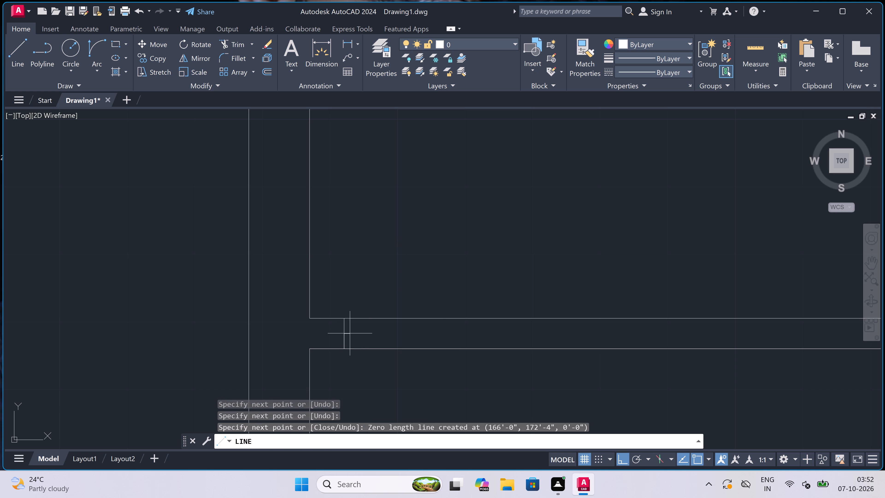
{"action": "type", "text": "2\""}
{"action": "key", "text": "space"}
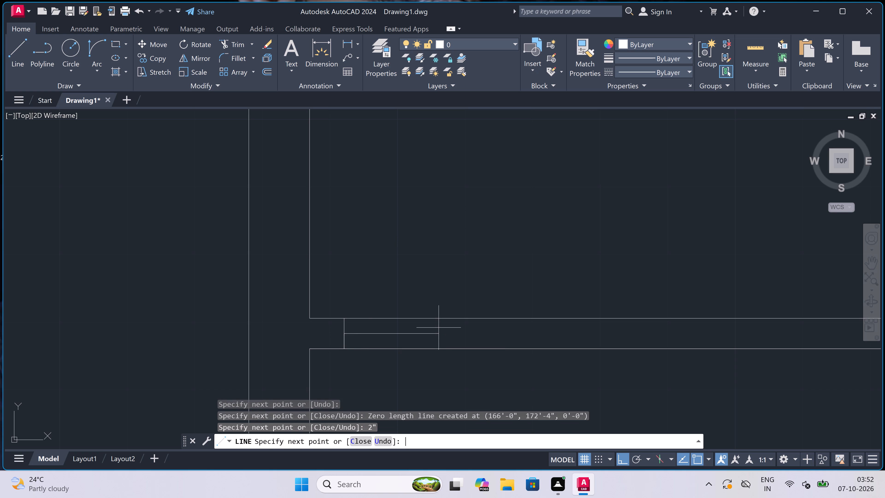
{"action": "scroll", "coordinate": [396, 301], "scroll_direction": "down", "scroll_amount": 3}
{"action": "scroll", "coordinate": [380, 363], "scroll_direction": "up", "scroll_amount": 2}
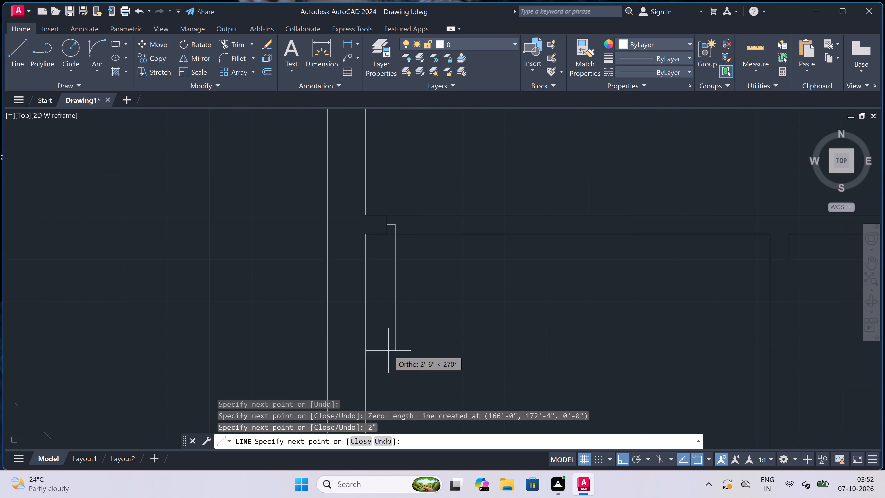
{"action": "type", "text": "2'9\""}
{"action": "key", "text": "space"}
{"action": "key", "text": "Escape"}
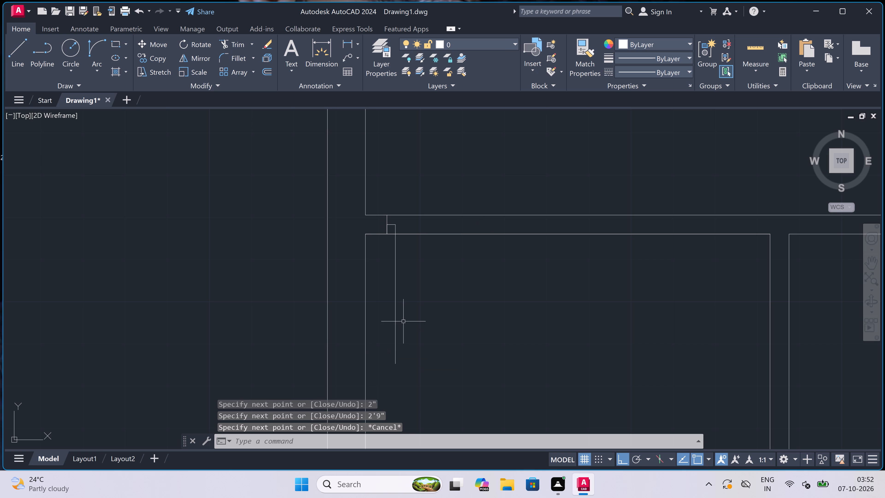
Draw the opposite door jamb across the same partition, with a 2" stop from its midpoint toward the door leaf.
{"action": "key", "text": "space"}
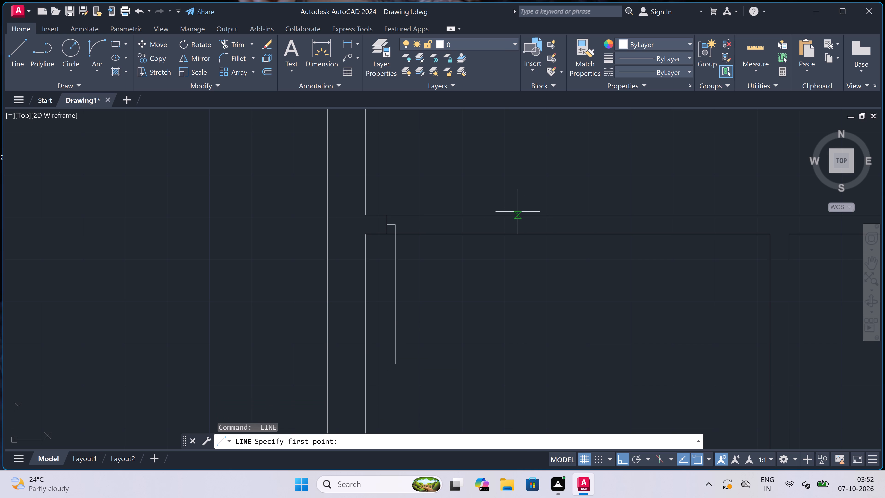
{"action": "left_click", "coordinate": [521, 213]}
{"action": "left_click", "coordinate": [519, 231]}
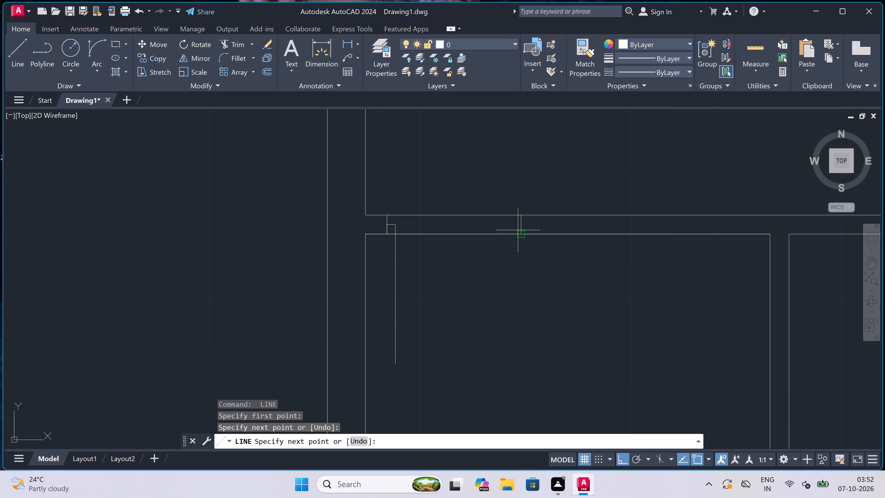
{"action": "left_click", "coordinate": [518, 227]}
{"action": "type", "text": "2\""}
{"action": "key", "text": "space"}
{"action": "key", "text": "Escape"}
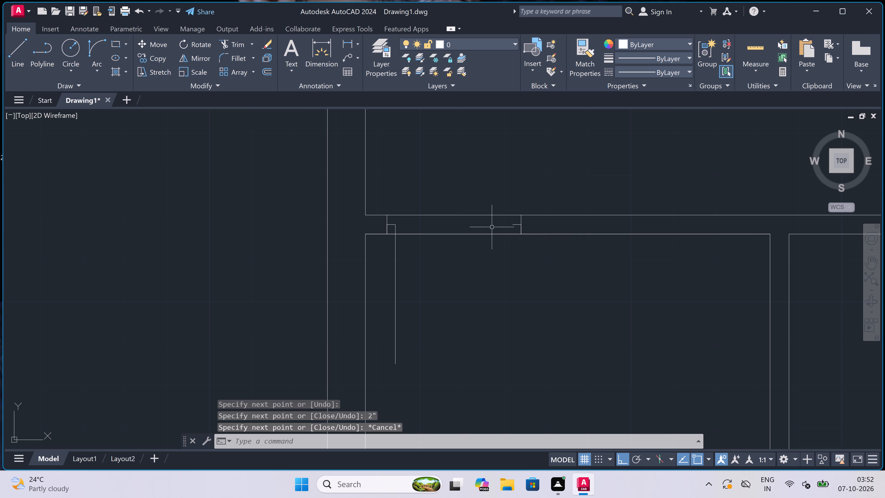
Draw the door swing arc from the leaf's lower end to the opposite jamb's stop, bulging toward the lower right.
{"action": "left_click", "coordinate": [95, 46]}
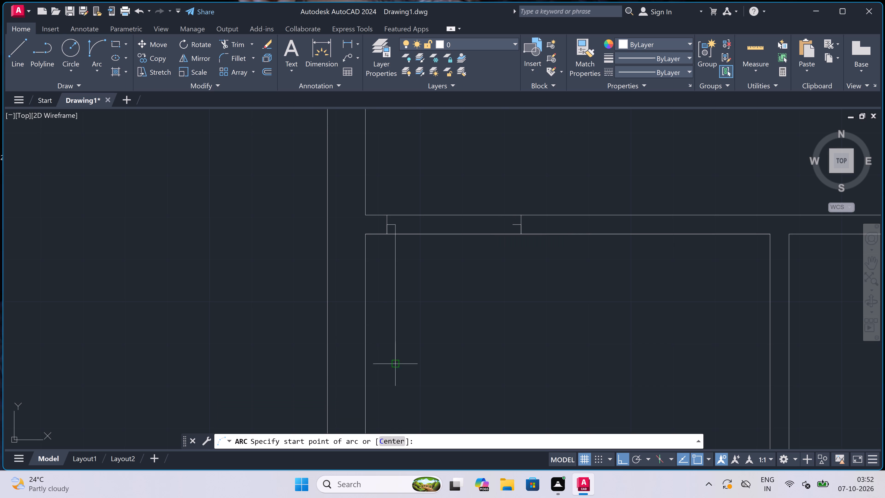
{"action": "left_click", "coordinate": [395, 369]}
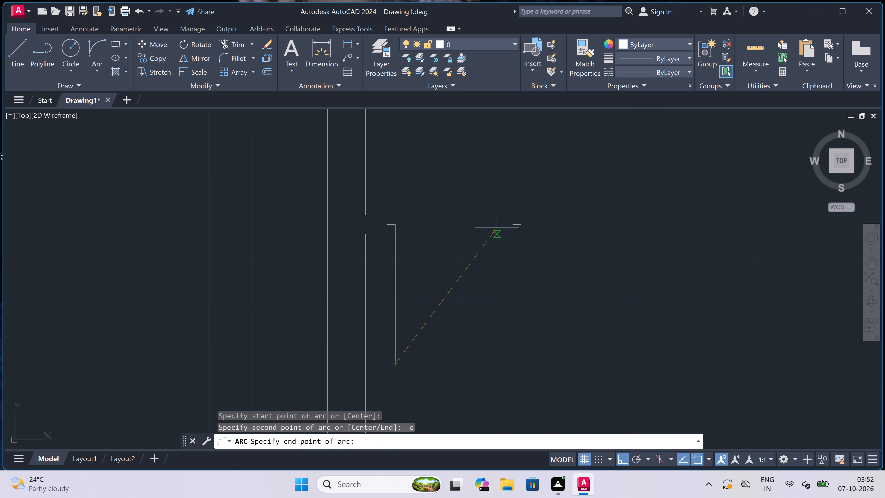
{"action": "left_click", "coordinate": [509, 223]}
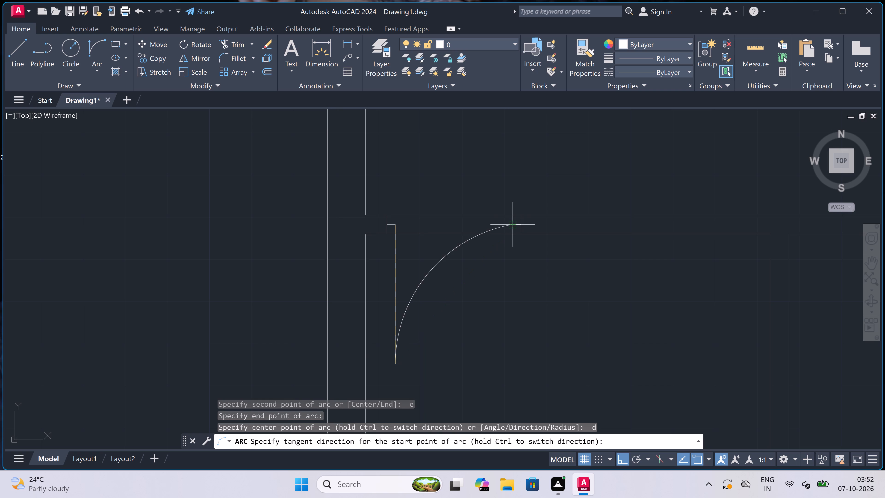
{"action": "left_click", "coordinate": [537, 282]}
Trim both partition lines between the new jambs to open the doorway into the small lower-left room.
{"action": "key", "text": "t"}
{"action": "key", "text": "r"}
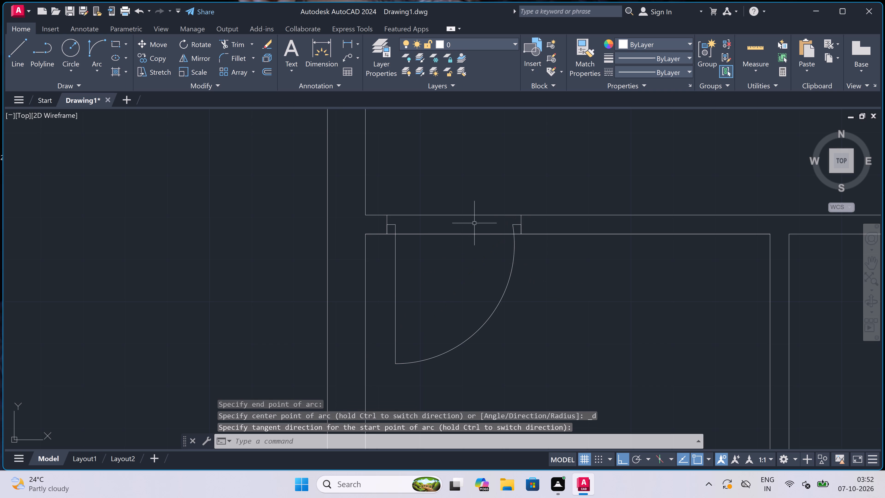
{"action": "key", "text": "space"}
{"action": "left_click_drag", "start_coordinate": [448, 188], "coordinate": [448, 191]}
{"action": "left_click", "coordinate": [446, 267]}
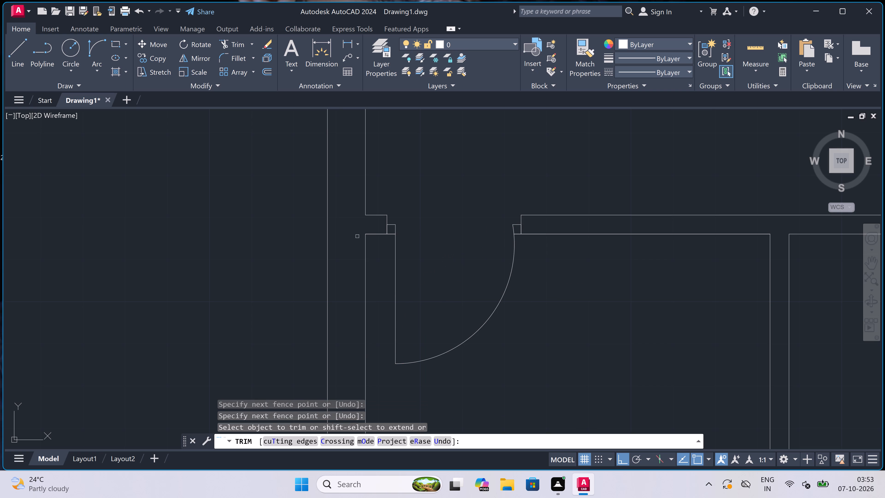
{"action": "scroll", "coordinate": [355, 234], "scroll_direction": "down", "scroll_amount": 5}
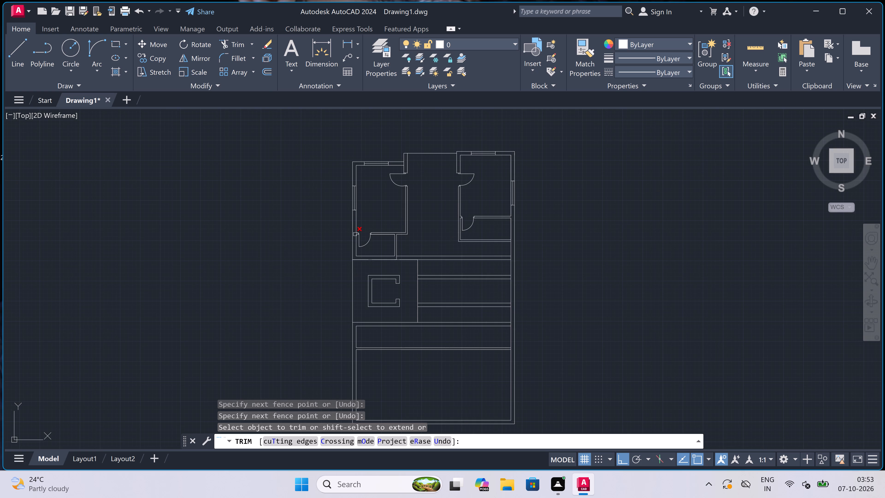
{"action": "key", "text": "Escape"}
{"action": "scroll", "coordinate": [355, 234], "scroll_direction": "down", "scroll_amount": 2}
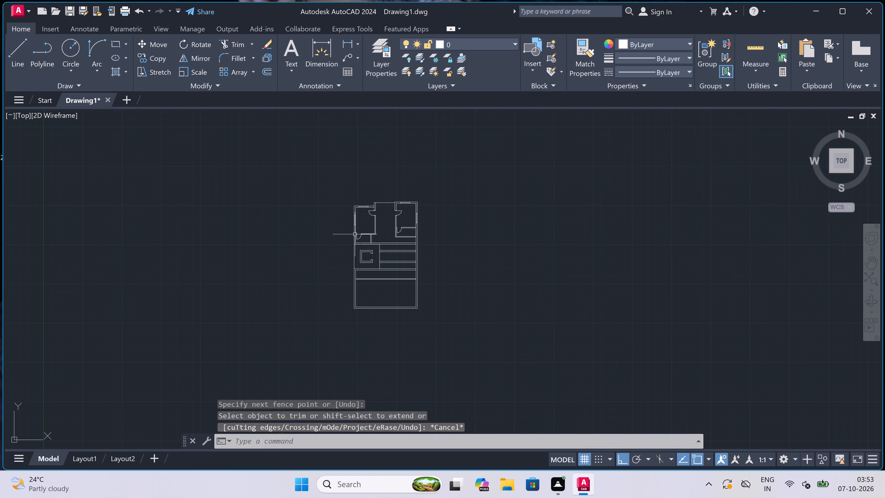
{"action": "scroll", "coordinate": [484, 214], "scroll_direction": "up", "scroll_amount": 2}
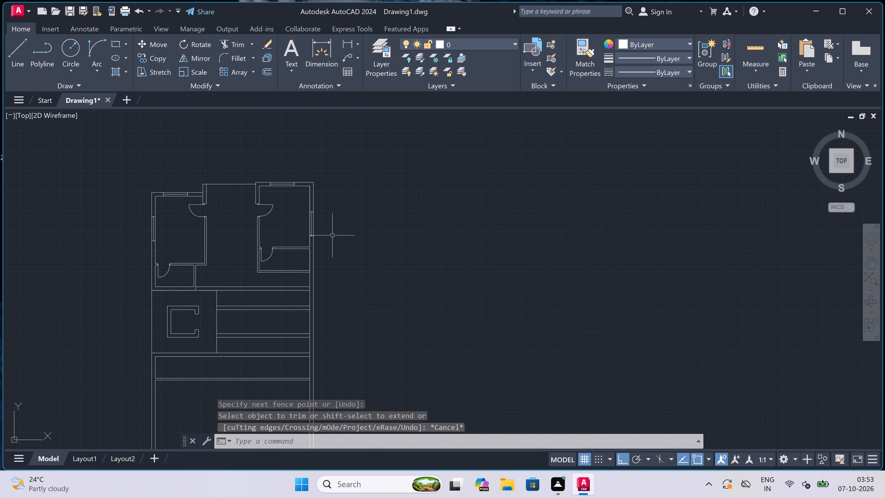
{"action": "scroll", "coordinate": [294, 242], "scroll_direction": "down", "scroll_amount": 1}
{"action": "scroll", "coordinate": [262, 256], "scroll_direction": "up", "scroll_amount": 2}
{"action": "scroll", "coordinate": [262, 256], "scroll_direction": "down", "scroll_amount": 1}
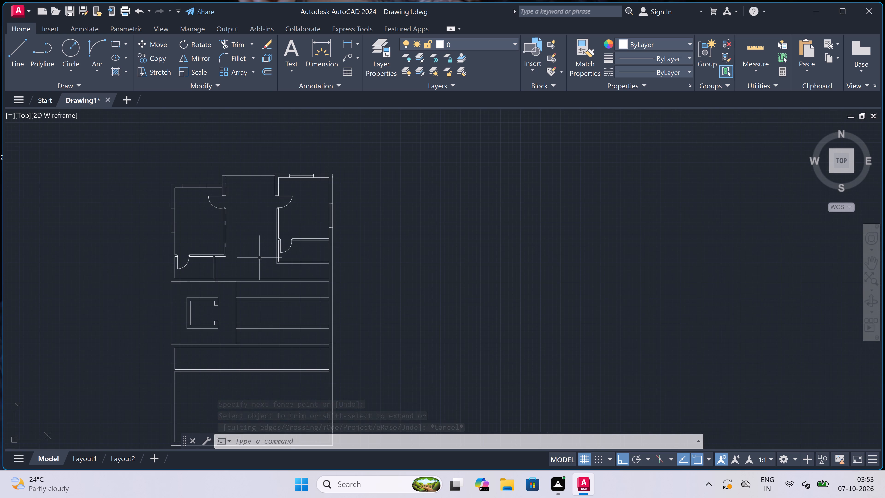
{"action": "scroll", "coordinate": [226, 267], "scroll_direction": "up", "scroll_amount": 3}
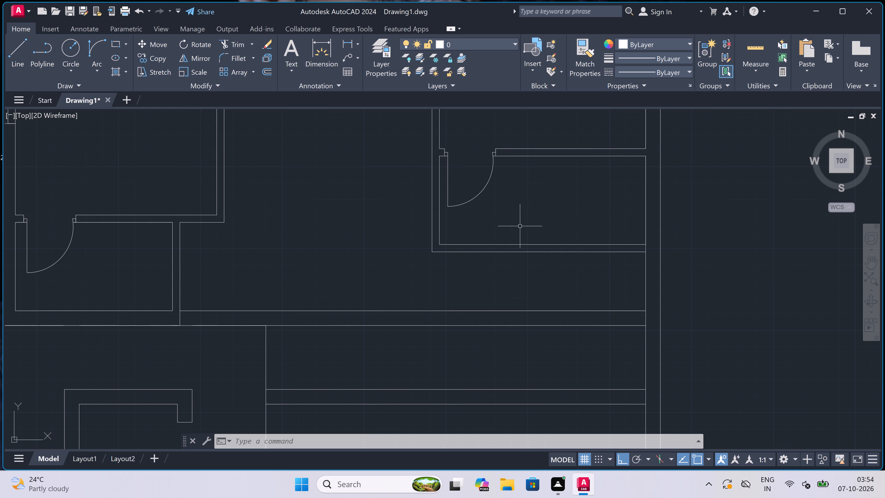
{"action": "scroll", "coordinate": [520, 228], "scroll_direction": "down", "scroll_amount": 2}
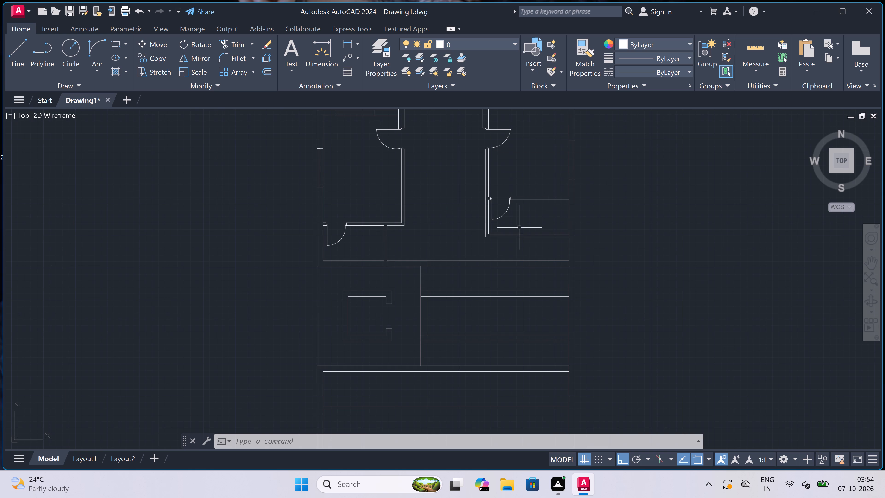
Draw a 4.5" vertical partition down through the small lower-right room, starting 7'8" from its left inner wall face.
{"action": "key", "text": "l"}
{"action": "key", "text": "Escape"}
{"action": "type", "text": "l"}
{"action": "key", "text": "space"}
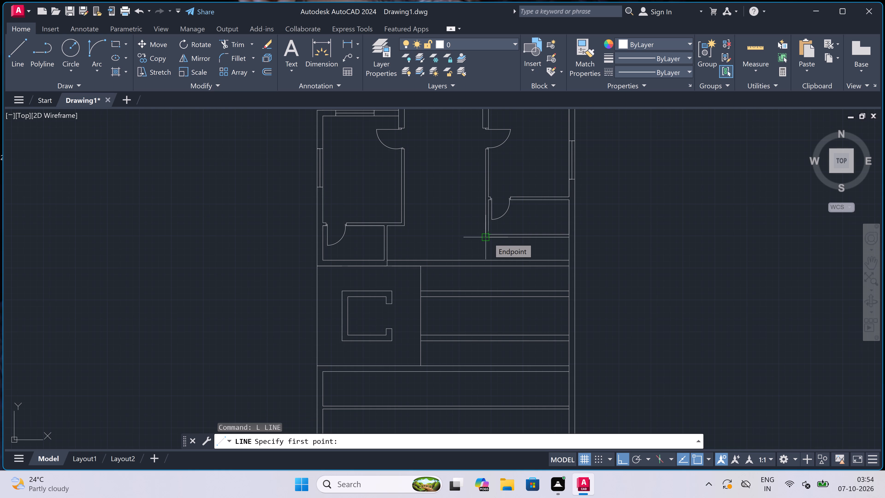
{"action": "scroll", "coordinate": [505, 233], "scroll_direction": "down", "scroll_amount": 1}
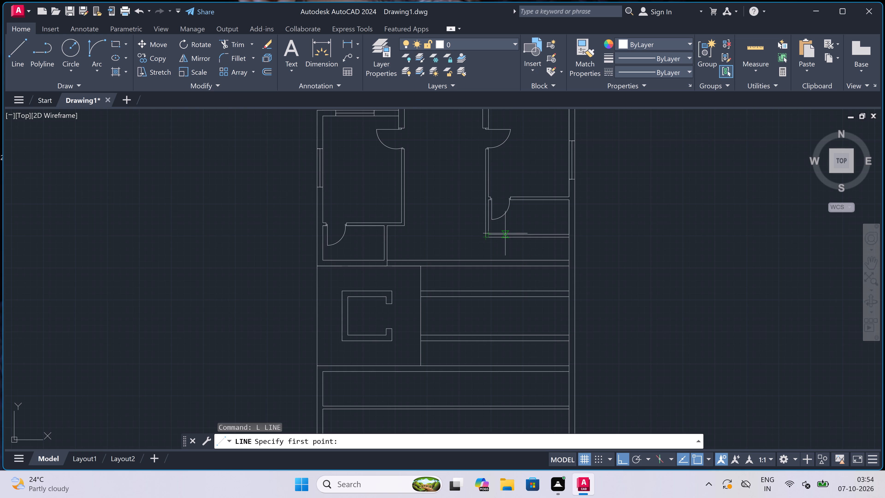
{"action": "scroll", "coordinate": [523, 226], "scroll_direction": "up", "scroll_amount": 2}
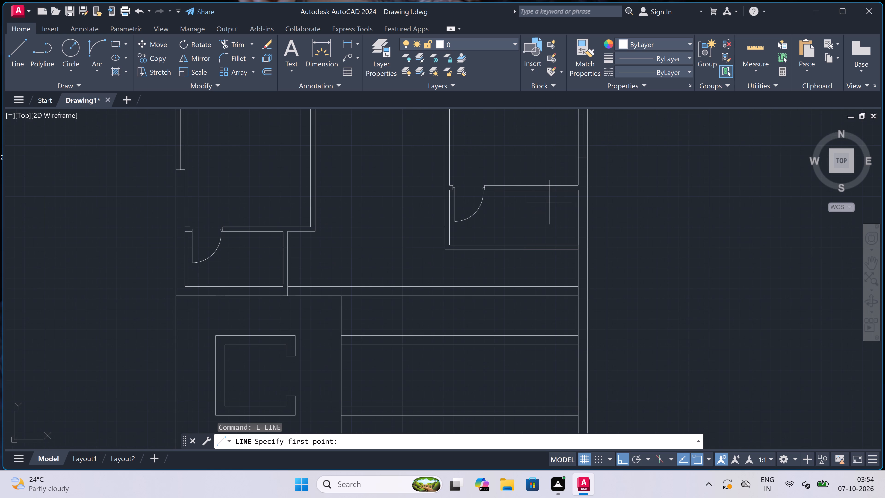
{"action": "scroll", "coordinate": [550, 202], "scroll_direction": "down", "scroll_amount": 1}
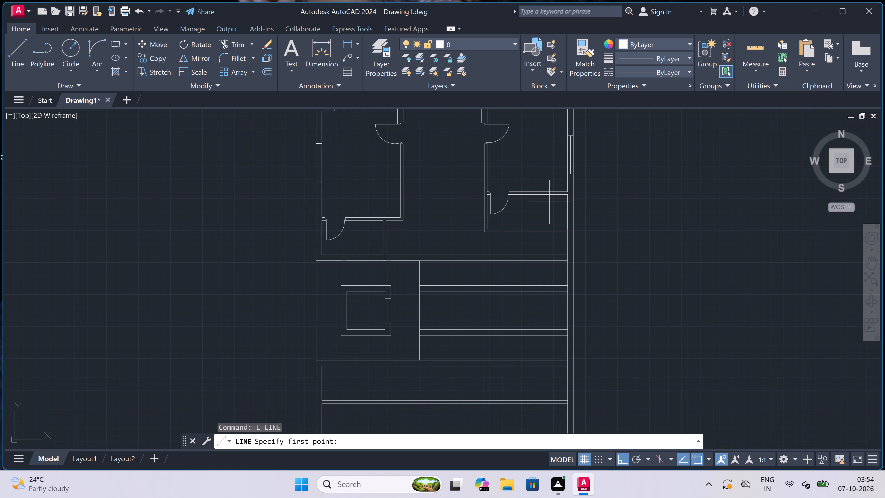
{"action": "scroll", "coordinate": [520, 177], "scroll_direction": "up", "scroll_amount": 3}
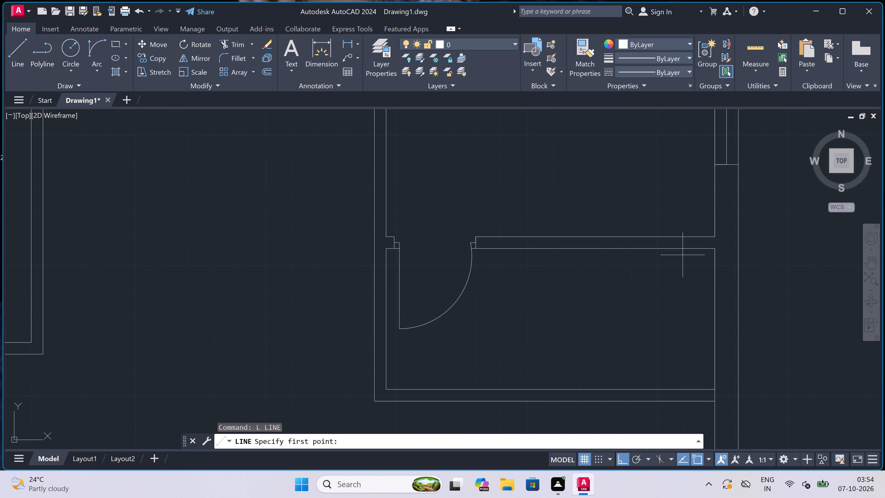
{"action": "left_click", "coordinate": [383, 248]}
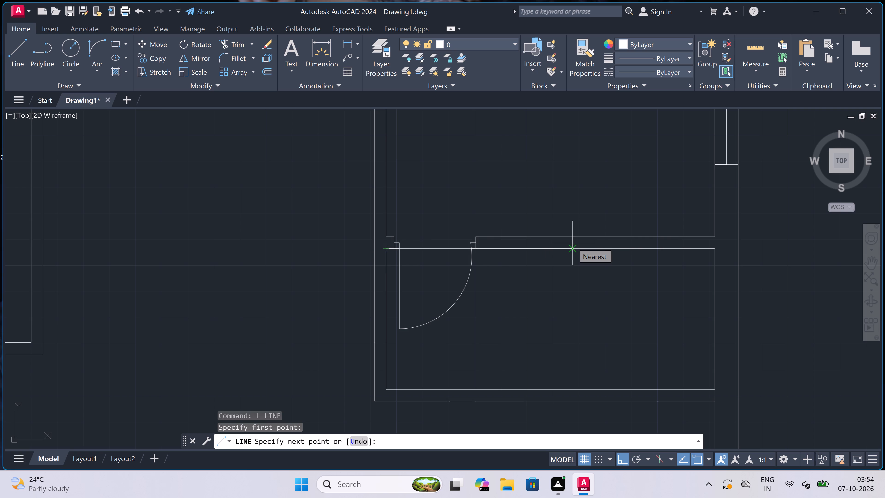
{"action": "type", "text": "7'8\""}
{"action": "key", "text": "space"}
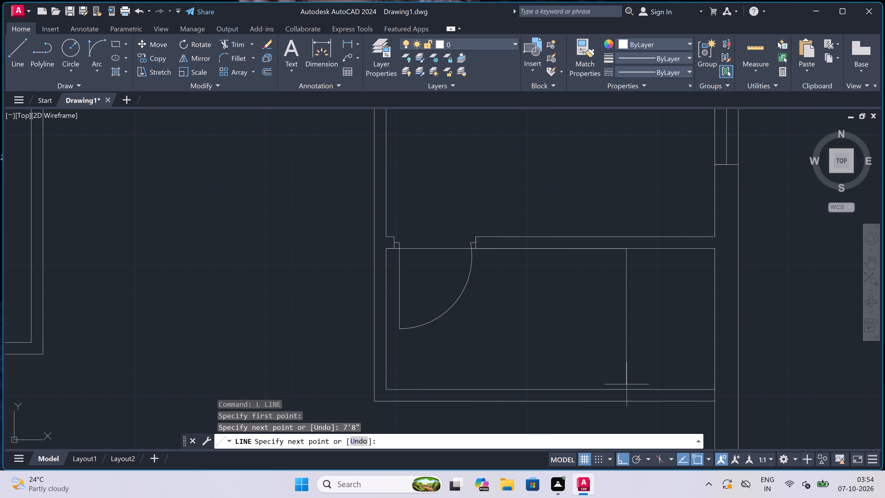
{"action": "left_click", "coordinate": [625, 399]}
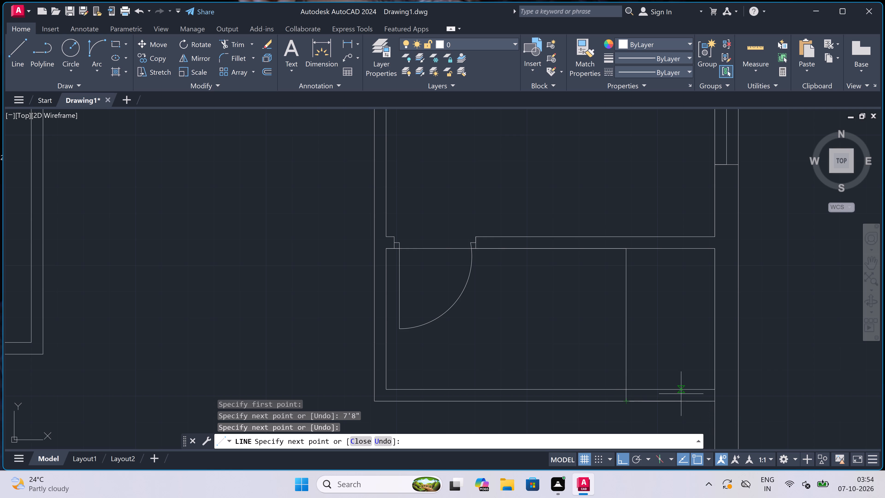
{"action": "key", "text": "4"}
{"action": "key", "text": "period"}
{"action": "type", "text": "5\""}
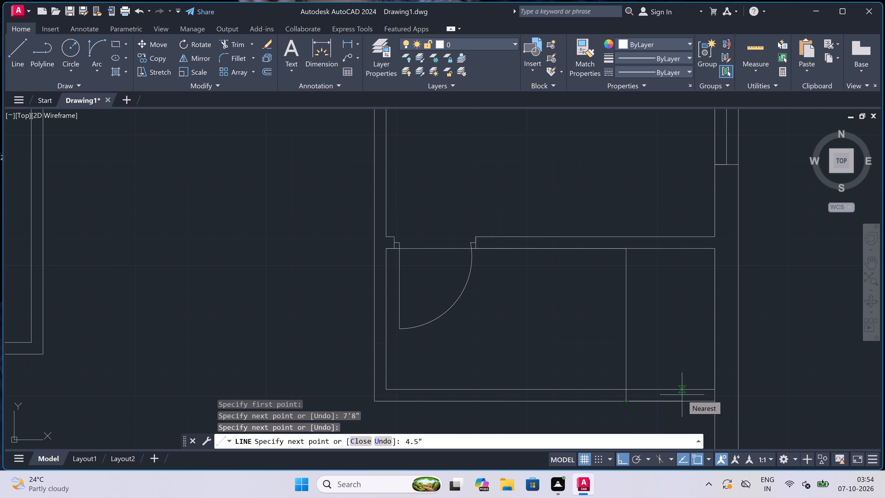
{"action": "key", "text": "space"}
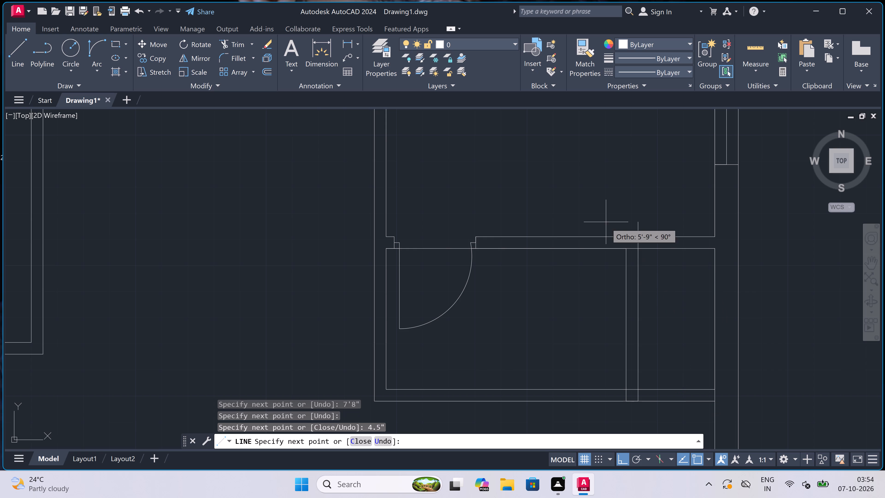
{"action": "left_click", "coordinate": [636, 249]}
{"action": "key", "text": "Escape"}
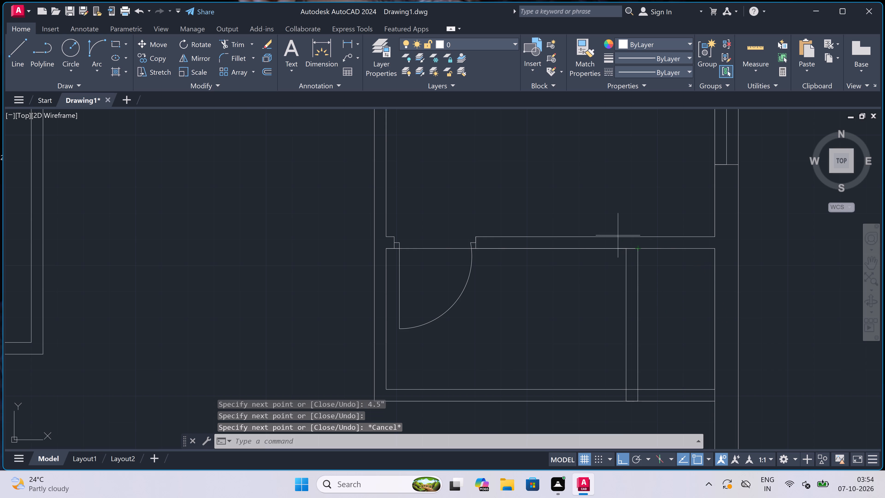
Trim the bottom wall lines to the right of the new partition and clean up the room's lower-right corner.
{"action": "scroll", "coordinate": [586, 225], "scroll_direction": "down", "scroll_amount": 3}
{"action": "scroll", "coordinate": [601, 247], "scroll_direction": "up", "scroll_amount": 2}
{"action": "type", "text": "tr"}
{"action": "key", "text": "space"}
{"action": "left_click", "coordinate": [620, 279]}
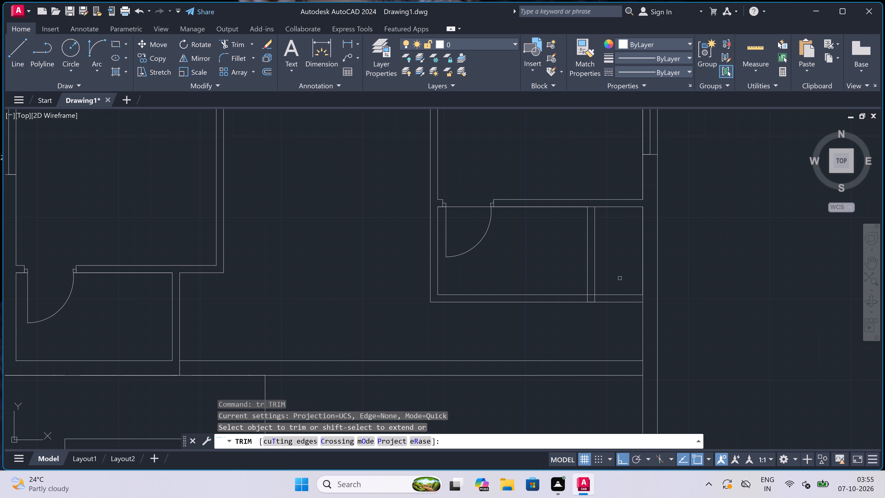
{"action": "left_click", "coordinate": [607, 320]}
{"action": "scroll", "coordinate": [596, 293], "scroll_direction": "up", "scroll_amount": 4}
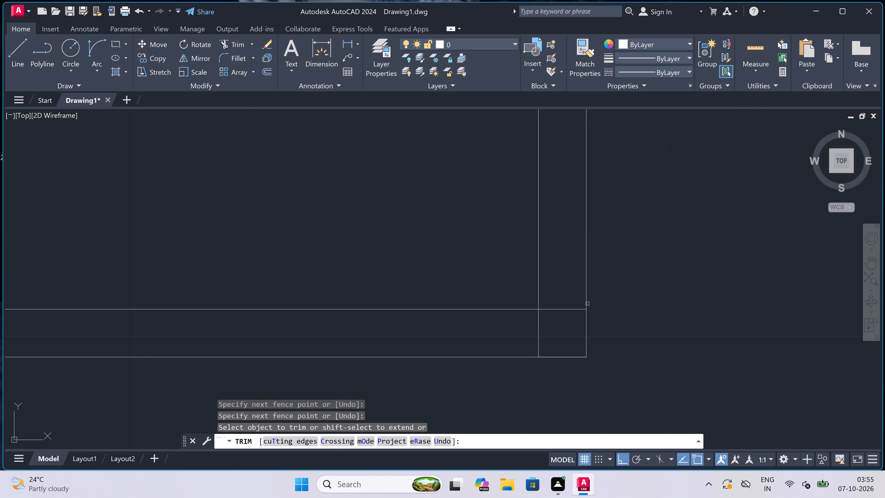
{"action": "left_click", "coordinate": [567, 305]}
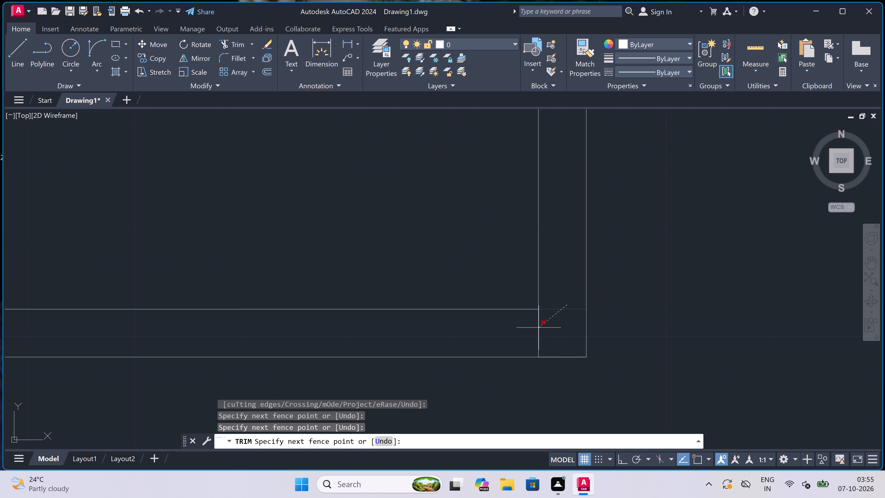
{"action": "left_click", "coordinate": [535, 329]}
{"action": "scroll", "coordinate": [553, 313], "scroll_direction": "down", "scroll_amount": 5}
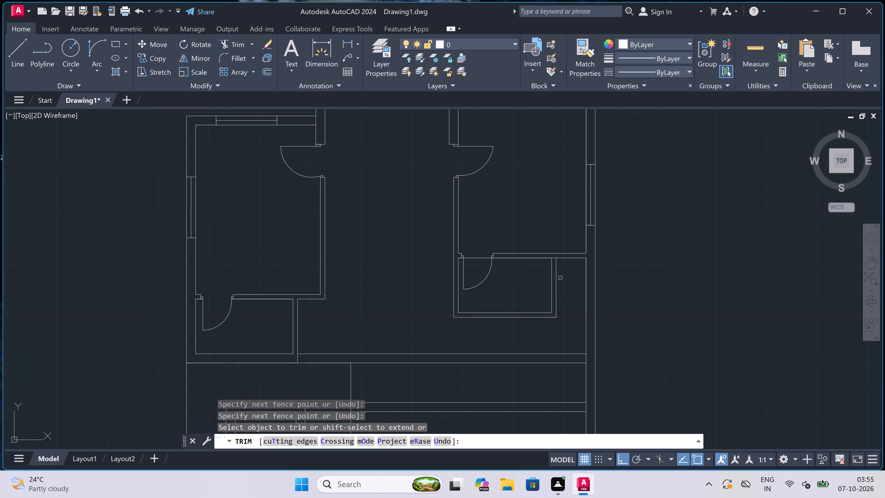
Trim the line between the new partition's faces at its top junction and the line crossing the room's doorway.
{"action": "scroll", "coordinate": [556, 258], "scroll_direction": "up", "scroll_amount": 5}
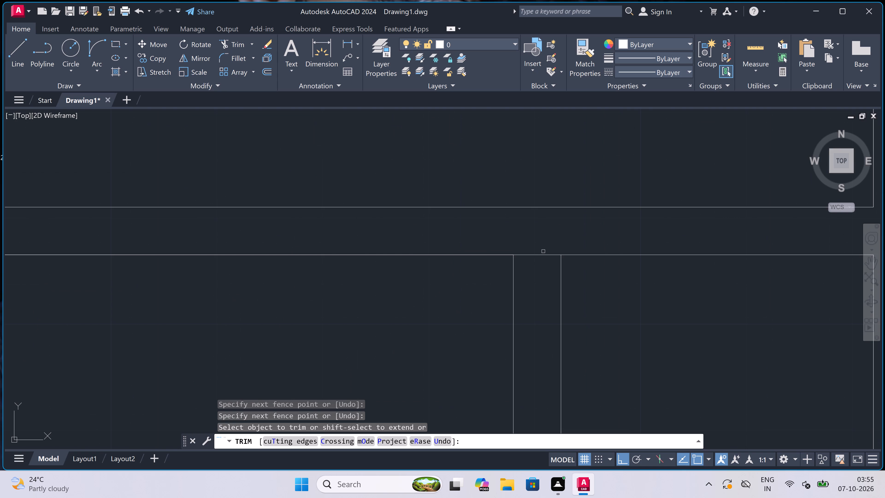
{"action": "left_click", "coordinate": [543, 250]}
{"action": "left_click", "coordinate": [539, 281]}
{"action": "scroll", "coordinate": [539, 279], "scroll_direction": "down", "scroll_amount": 4}
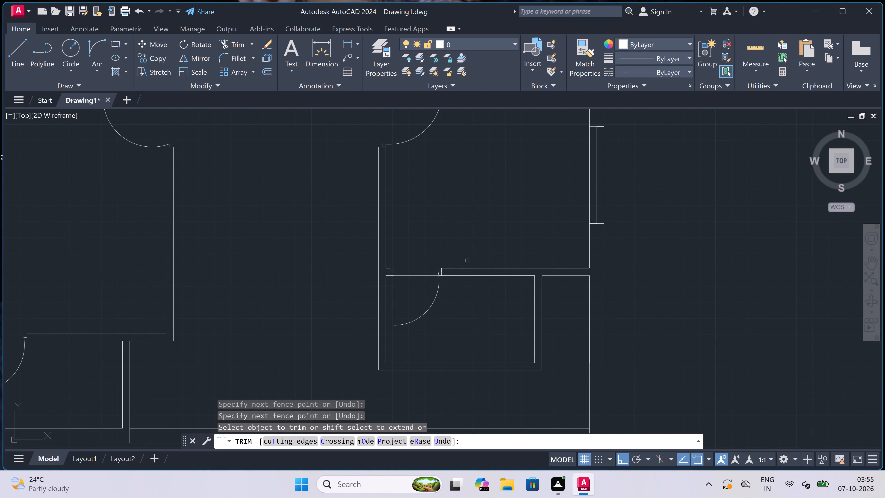
{"action": "left_click", "coordinate": [425, 277]}
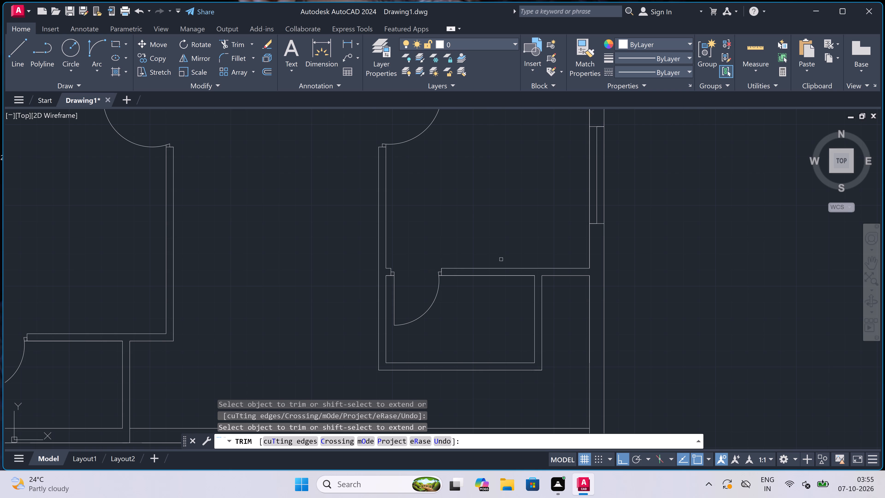
{"action": "key", "text": "Escape"}
Extend the vertical line right of the C-shaped core at both ends to the far faces of the walls above and below.
{"action": "scroll", "coordinate": [503, 260], "scroll_direction": "down", "scroll_amount": 2}
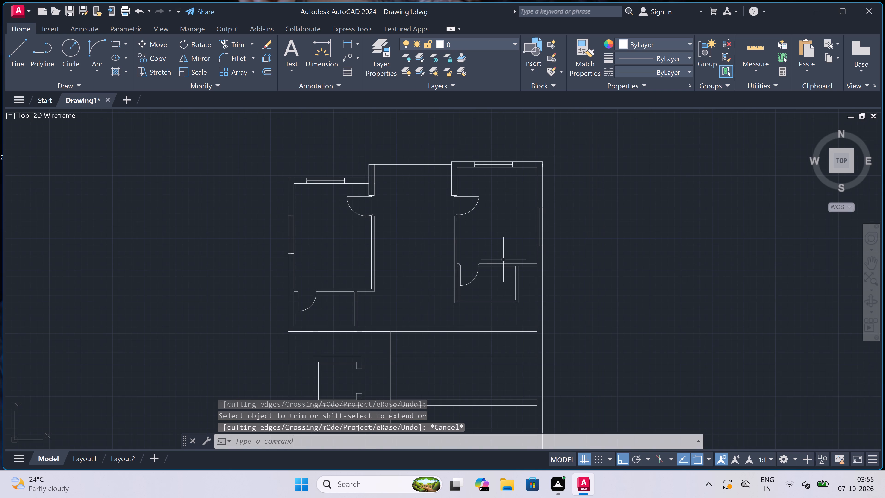
{"action": "scroll", "coordinate": [503, 260], "scroll_direction": "down", "scroll_amount": 1}
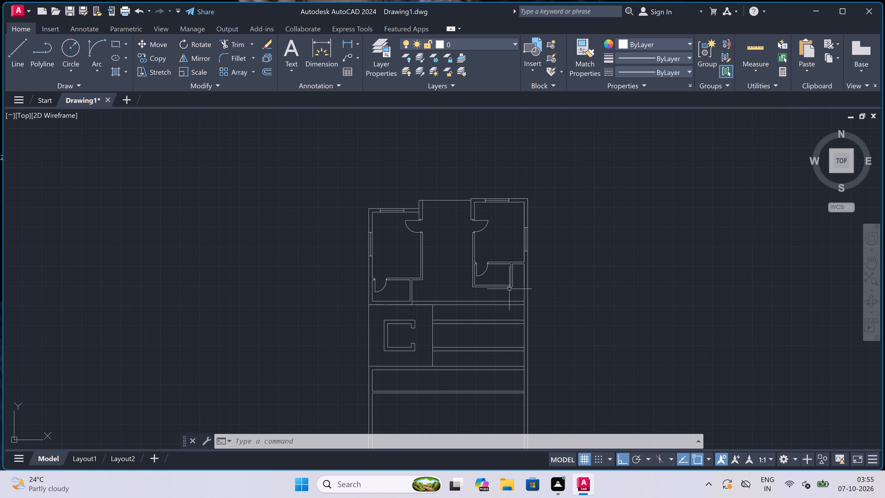
{"action": "scroll", "coordinate": [402, 308], "scroll_direction": "up", "scroll_amount": 2}
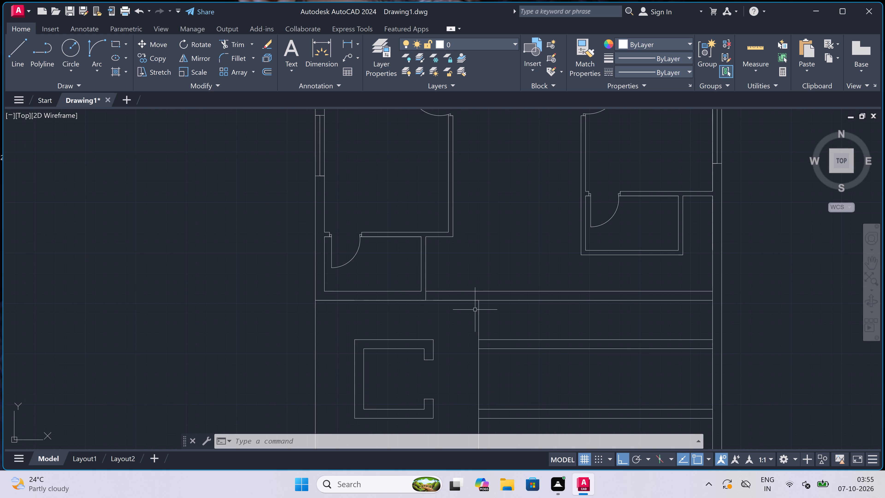
{"action": "scroll", "coordinate": [476, 310], "scroll_direction": "up", "scroll_amount": 1}
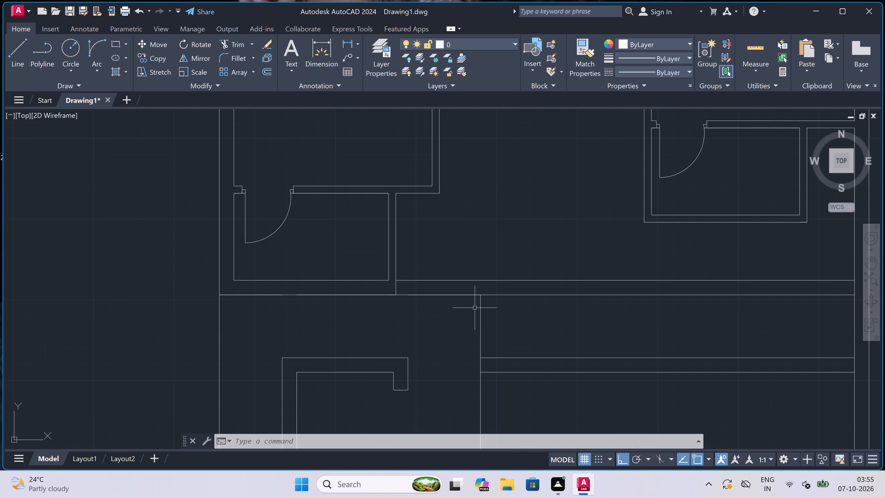
{"action": "scroll", "coordinate": [483, 298], "scroll_direction": "down", "scroll_amount": 1}
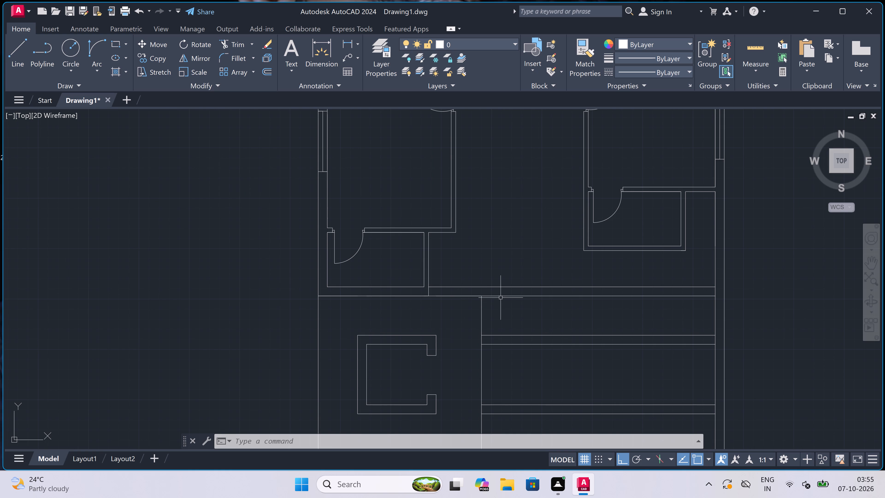
{"action": "type", "text": "ex"}
{"action": "key", "text": "space"}
{"action": "left_click", "coordinate": [470, 311]}
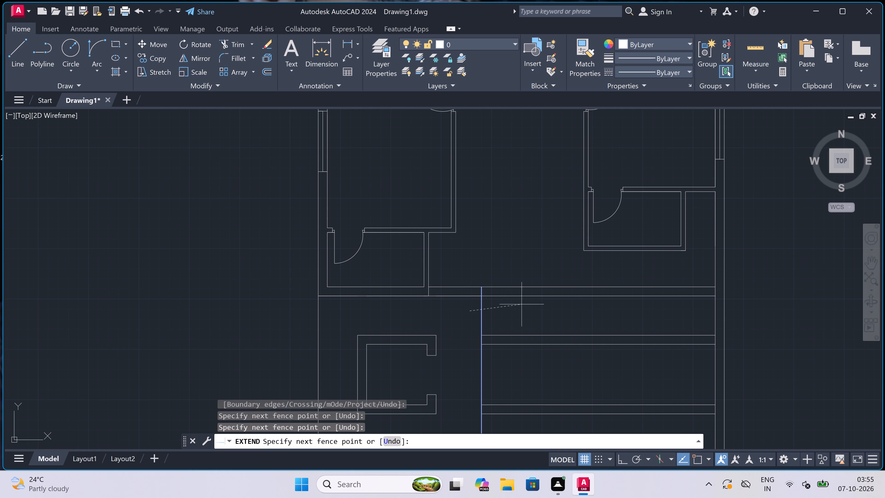
{"action": "left_click", "coordinate": [533, 308]}
{"action": "scroll", "coordinate": [529, 302], "scroll_direction": "down", "scroll_amount": 3}
{"action": "scroll", "coordinate": [518, 328], "scroll_direction": "up", "scroll_amount": 3}
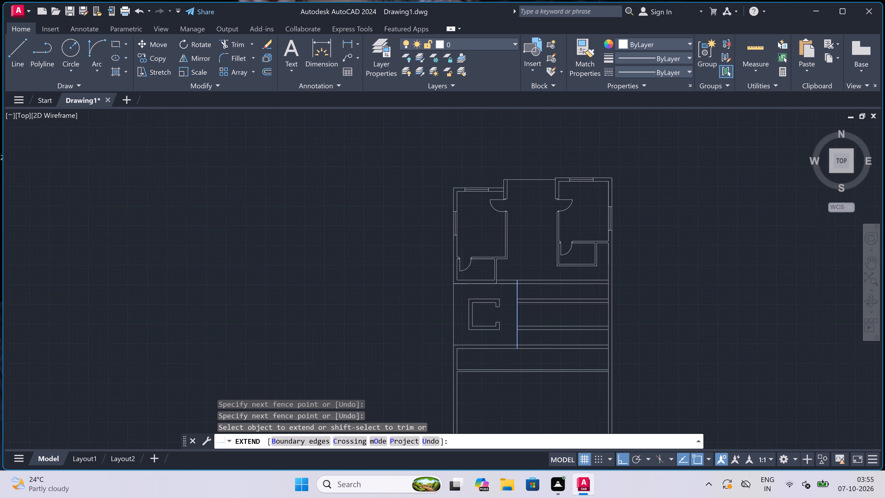
{"action": "left_click", "coordinate": [508, 334]}
{"action": "left_click", "coordinate": [537, 350]}
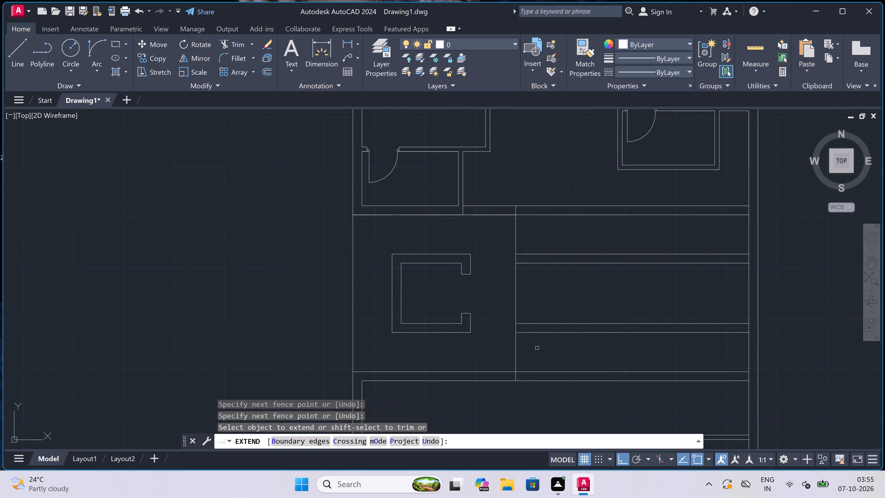
{"action": "key", "text": "Escape"}
Trim away all horizontal wall lines between the extended vertical line and the right outer wall, down through the wall below the core.
{"action": "scroll", "coordinate": [534, 340], "scroll_direction": "down", "scroll_amount": 1}
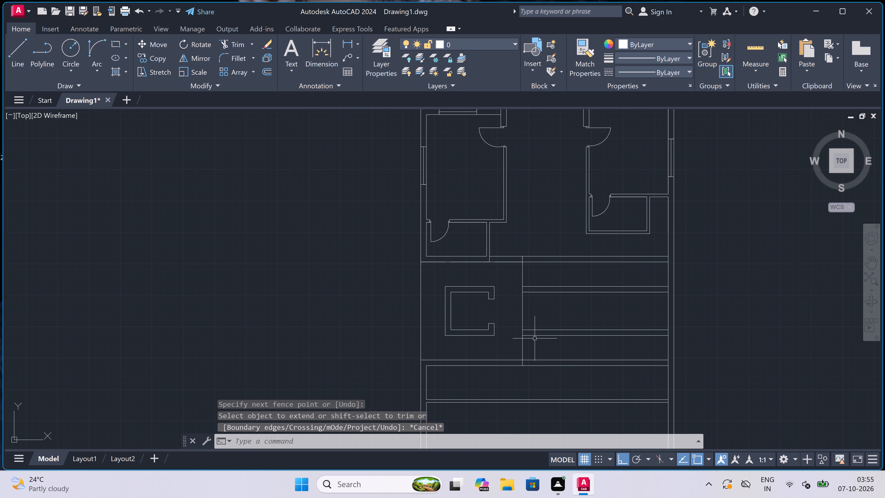
{"action": "key", "text": "t"}
{"action": "key", "text": "r"}
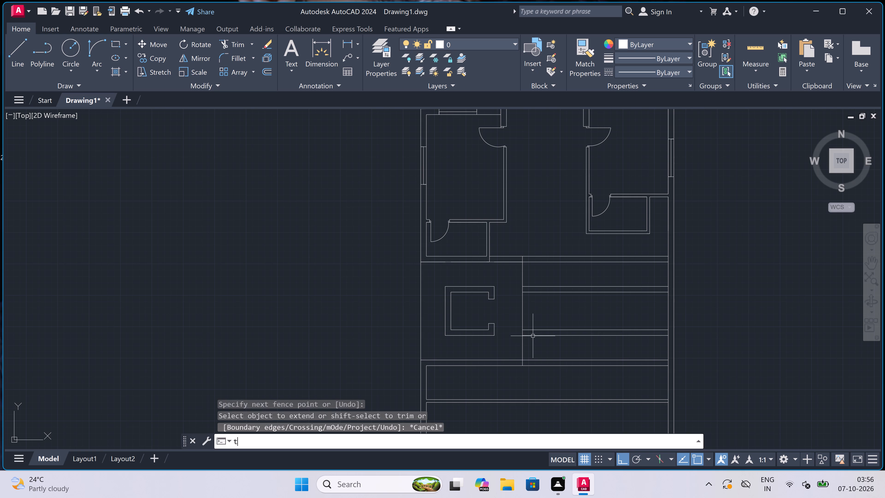
{"action": "key", "text": "space"}
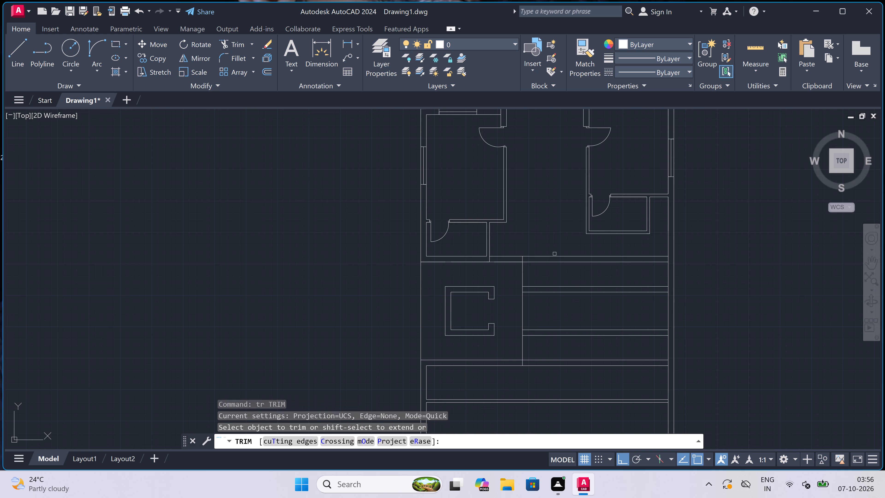
{"action": "left_click", "coordinate": [567, 250]}
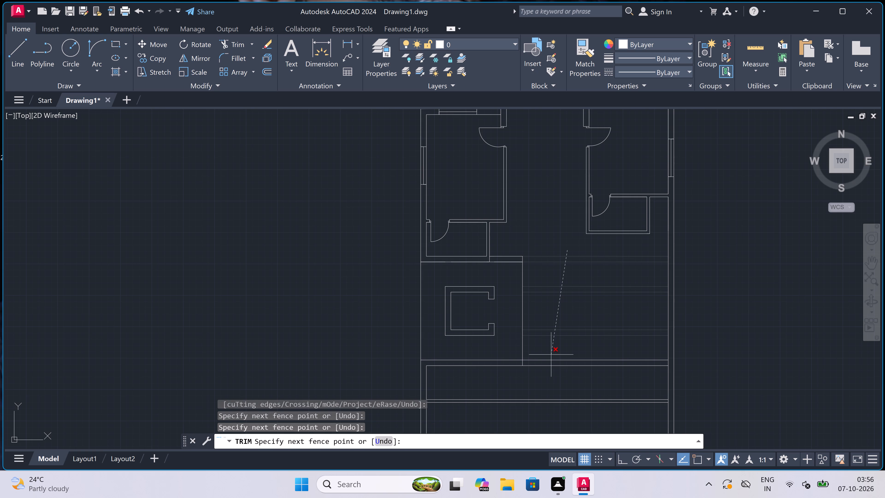
{"action": "left_click", "coordinate": [552, 366]}
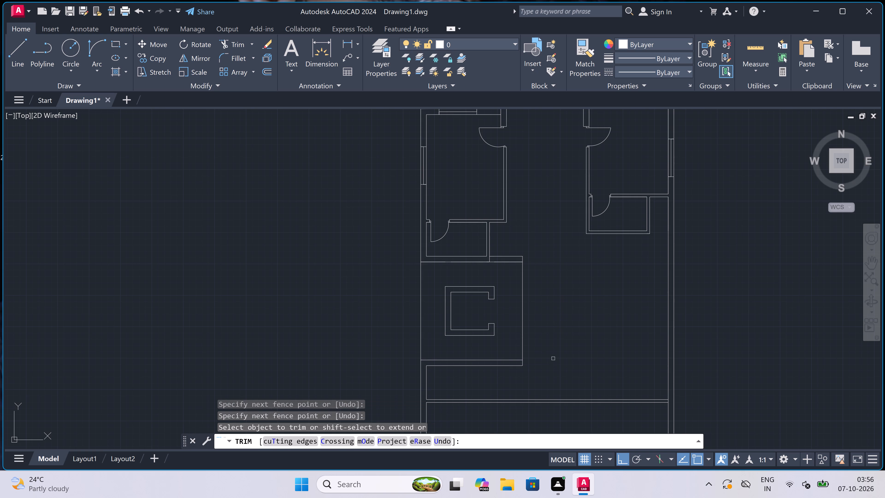
{"action": "key", "text": "Escape"}
Draw a horizontal line from the lower-right corner of the small room beside the right outer wall to that wall's inner face.
{"action": "scroll", "coordinate": [547, 309], "scroll_direction": "down", "scroll_amount": 2}
{"action": "scroll", "coordinate": [567, 294], "scroll_direction": "up", "scroll_amount": 3}
{"action": "key", "text": "l"}
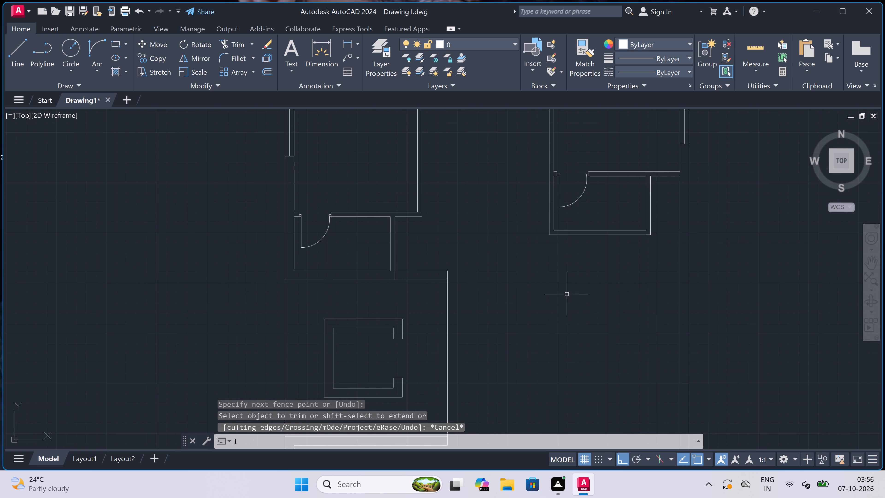
{"action": "key", "text": "space"}
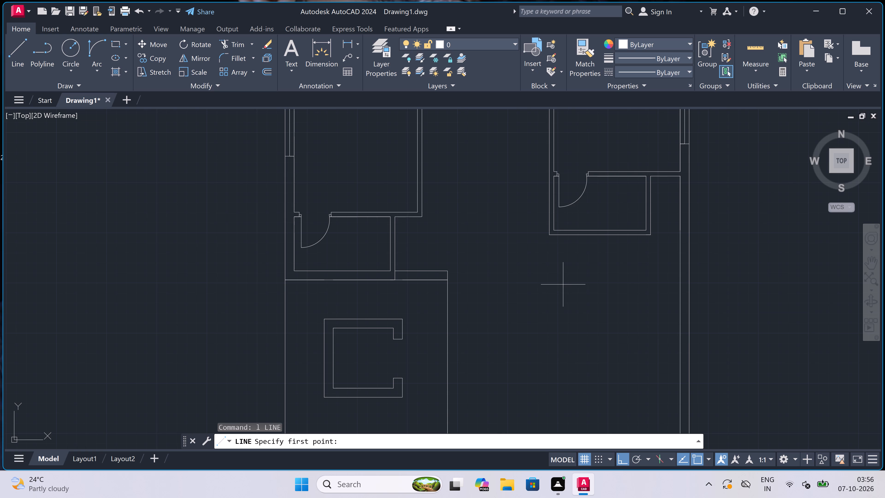
{"action": "scroll", "coordinate": [717, 266], "scroll_direction": "up", "scroll_amount": 2}
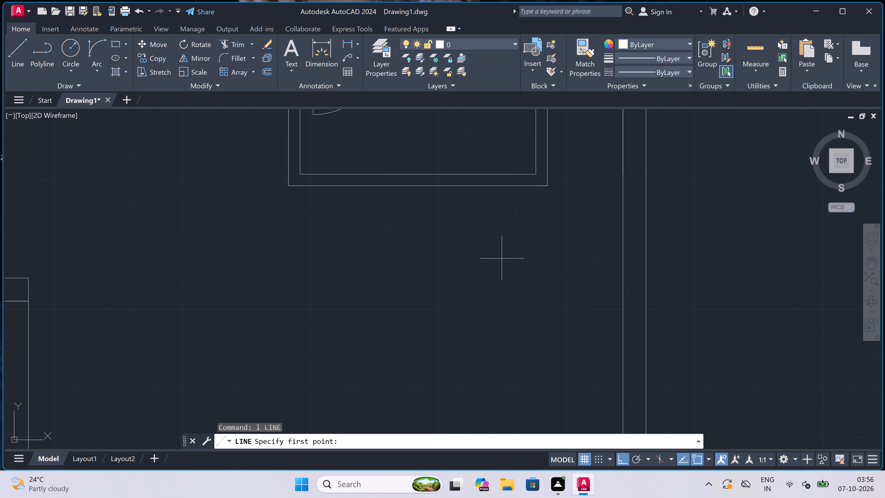
{"action": "scroll", "coordinate": [502, 258], "scroll_direction": "down", "scroll_amount": 1}
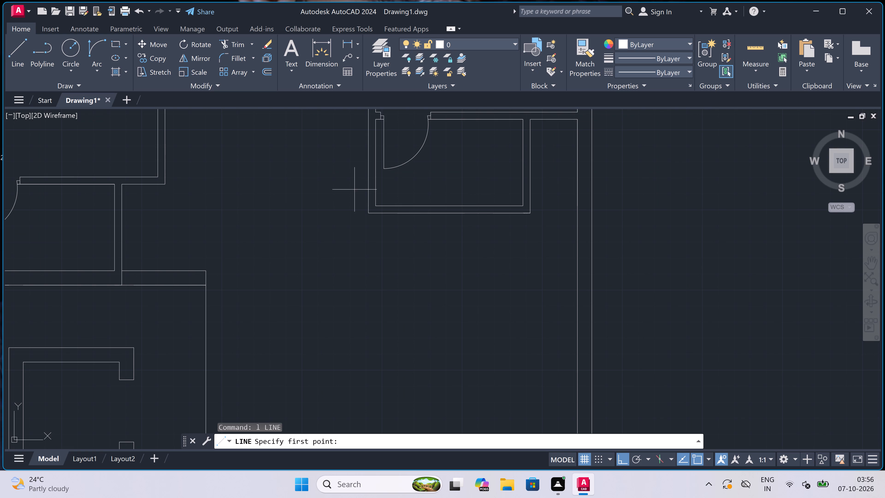
{"action": "scroll", "coordinate": [606, 208], "scroll_direction": "up", "scroll_amount": 1}
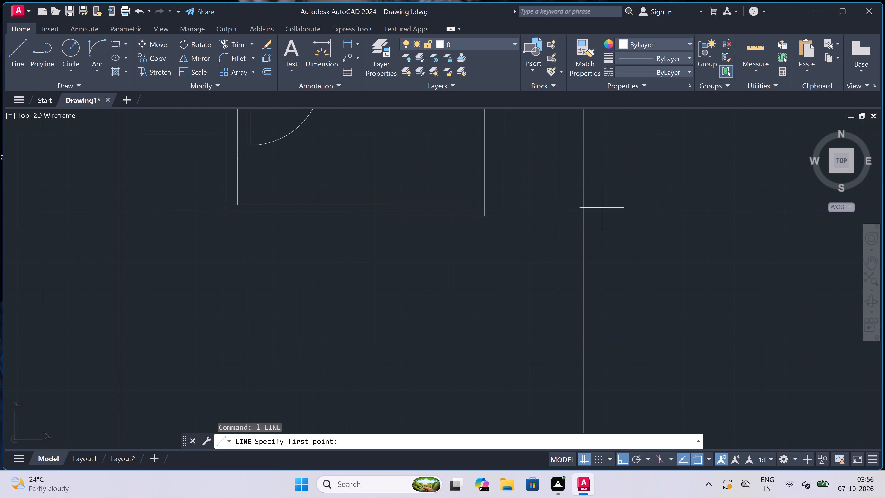
{"action": "left_click", "coordinate": [485, 214]}
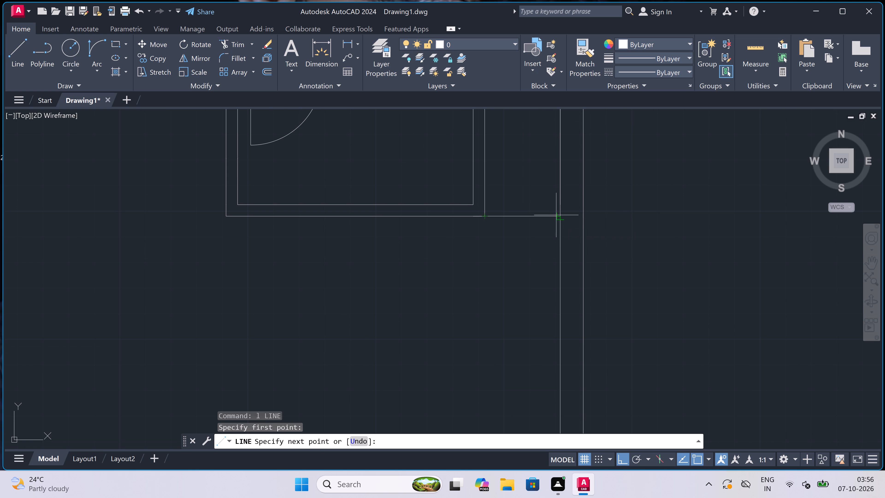
{"action": "left_click", "coordinate": [559, 217]}
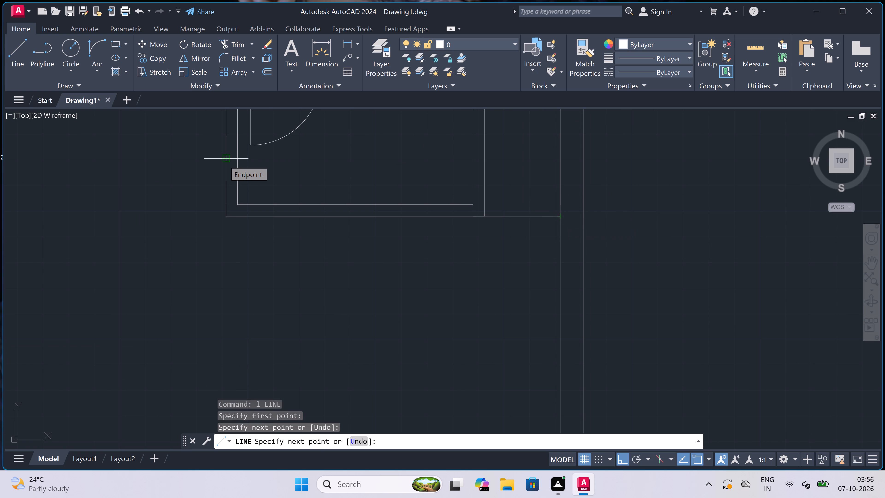
Continue the line 9'11" back to the left, 7'6" down and across to the outer wall to outline a new room.
{"action": "type", "text": "9'"}
{"action": "type", "text": "11"}
{"action": "type", "text": "\""}
{"action": "key", "text": "space"}
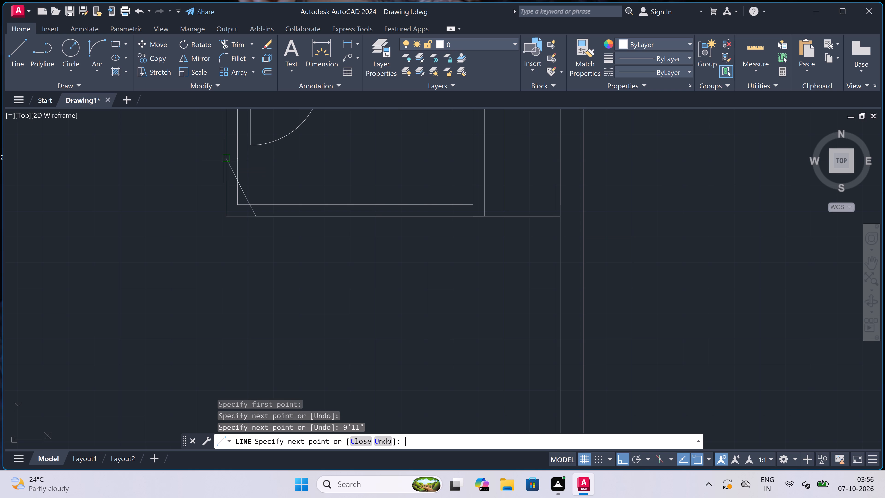
{"action": "scroll", "coordinate": [224, 161], "scroll_direction": "down", "scroll_amount": 3}
{"action": "scroll", "coordinate": [224, 201], "scroll_direction": "up", "scroll_amount": 3}
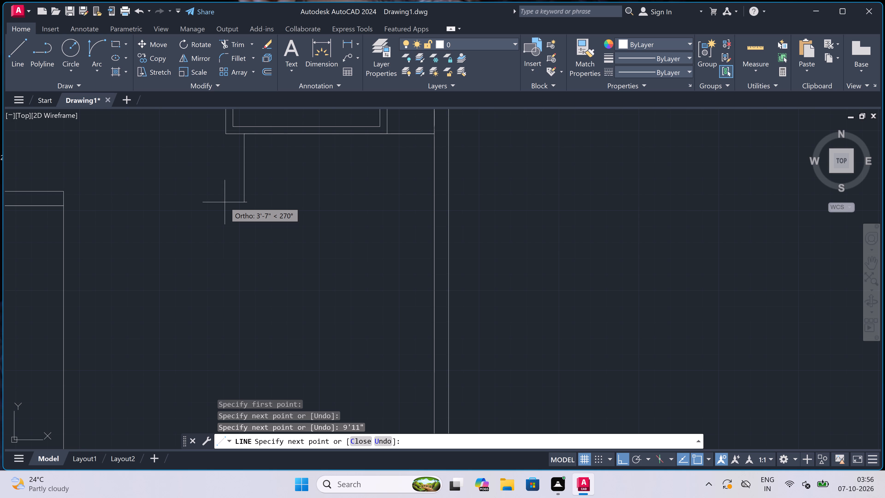
{"action": "type", "text": "7'6\""}
{"action": "key", "text": "space"}
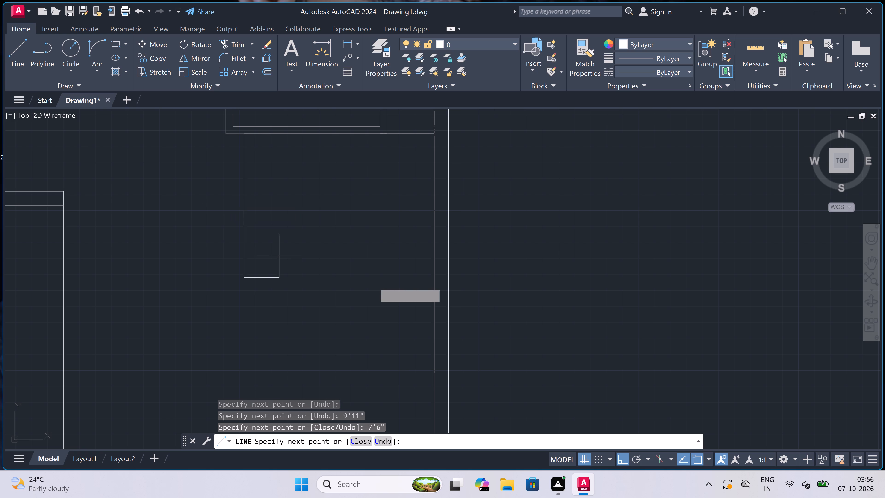
{"action": "left_click", "coordinate": [435, 280]}
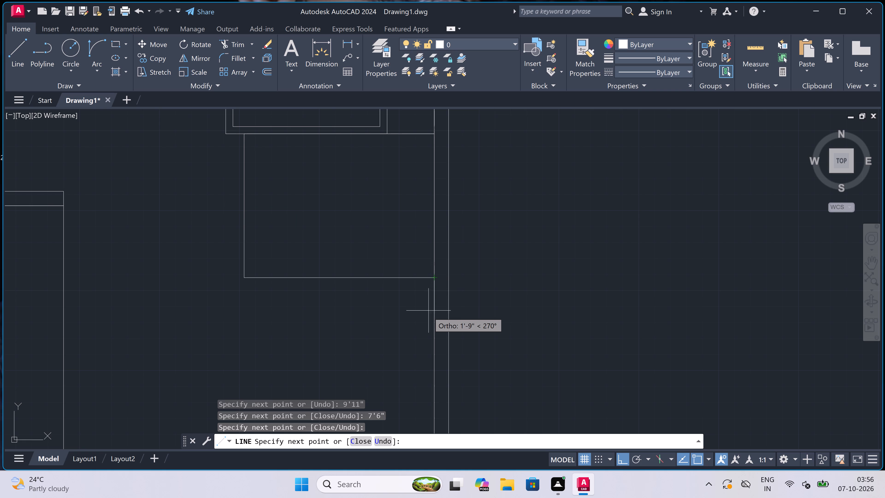
Outline the new room's wall thickness, 9" along the bottom and 4.5" on the left, up to the small room's bottom wall.
{"action": "type", "text": "9\""}
{"action": "key", "text": "space"}
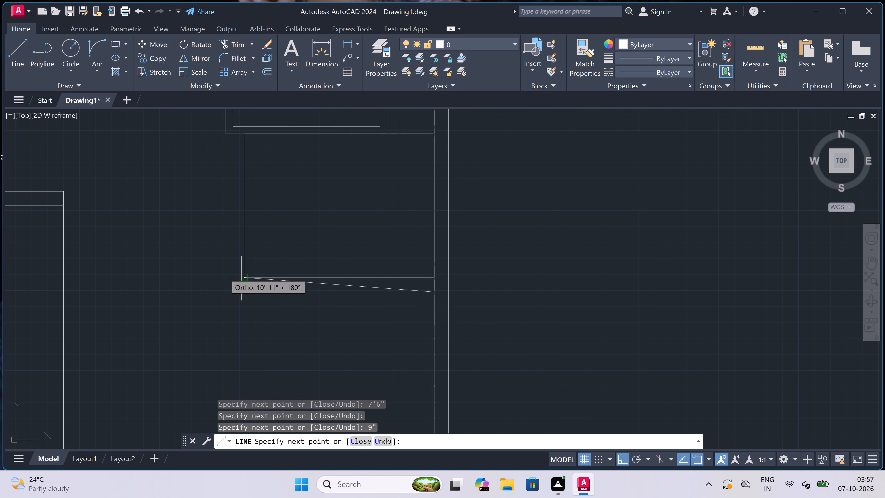
{"action": "scroll", "coordinate": [239, 287], "scroll_direction": "up", "scroll_amount": 3}
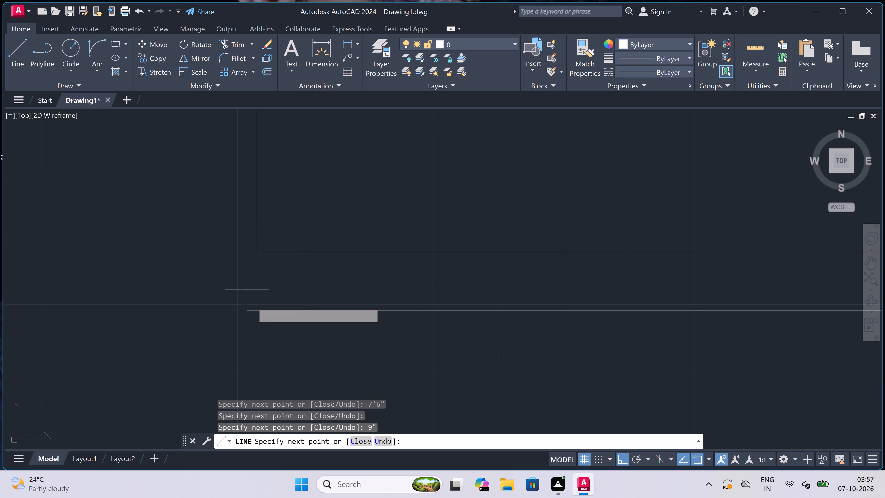
{"action": "left_click", "coordinate": [258, 307]}
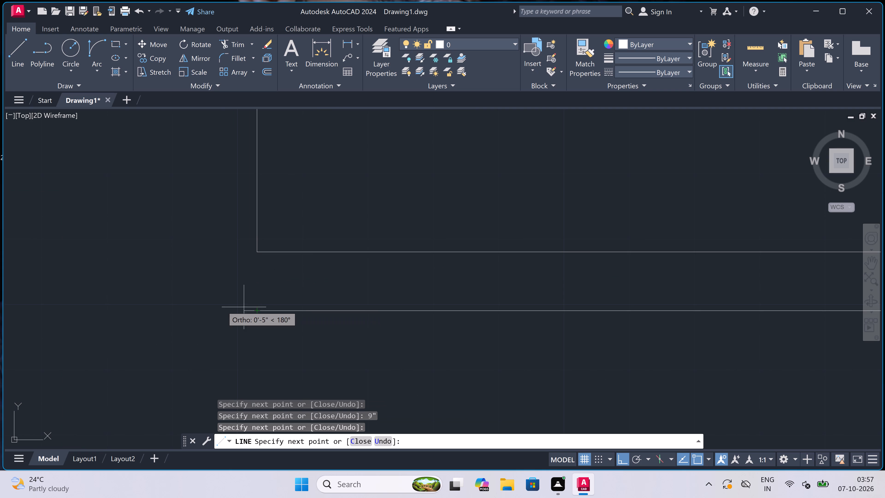
{"action": "type", "text": "4.5\""}
{"action": "key", "text": "space"}
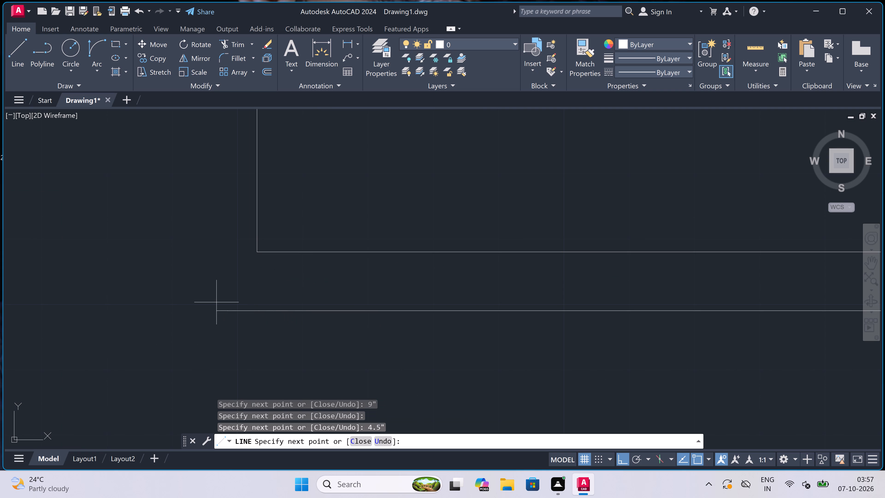
{"action": "scroll", "coordinate": [212, 300], "scroll_direction": "down", "scroll_amount": 3}
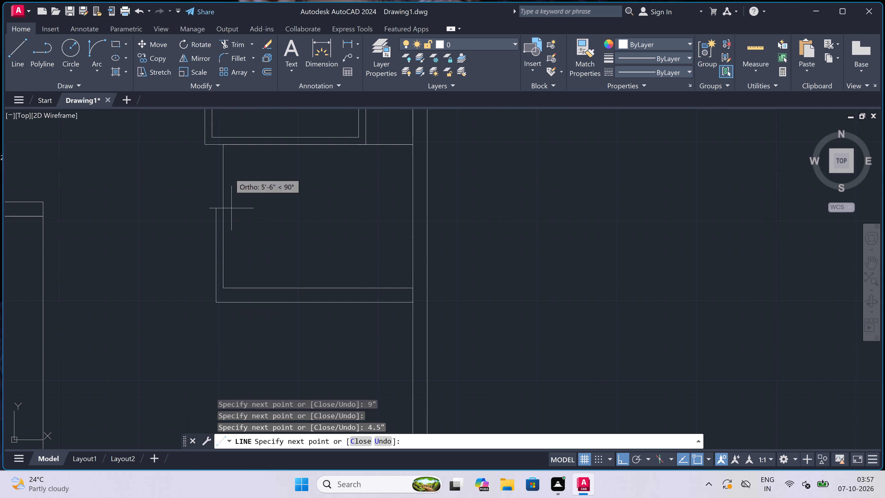
{"action": "scroll", "coordinate": [213, 139], "scroll_direction": "up", "scroll_amount": 3}
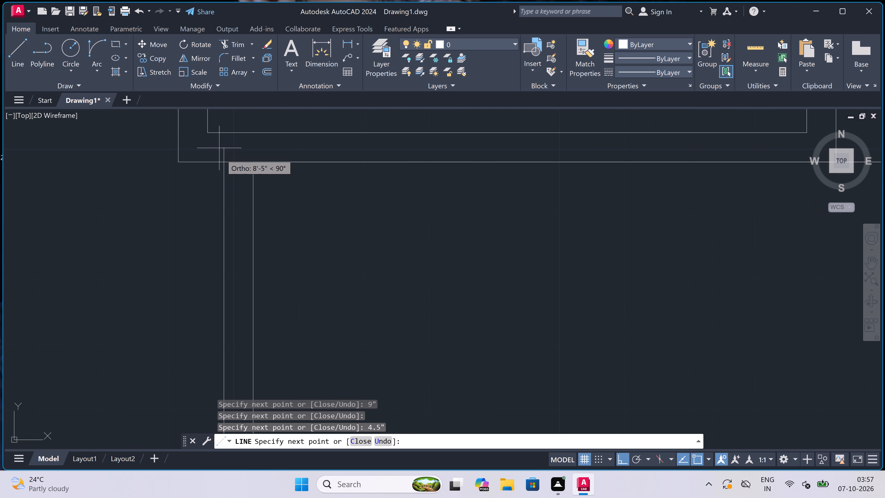
{"action": "left_click", "coordinate": [220, 160]}
{"action": "key", "text": "Escape"}
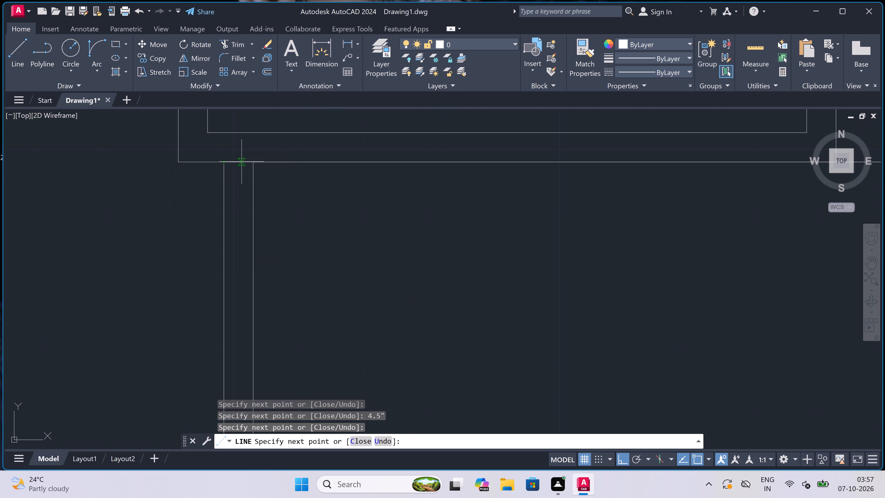
Trim the small room's bottom wall line between the two faces of the new left partition.
{"action": "key", "text": "t"}
{"action": "key", "text": "r"}
{"action": "key", "text": "space"}
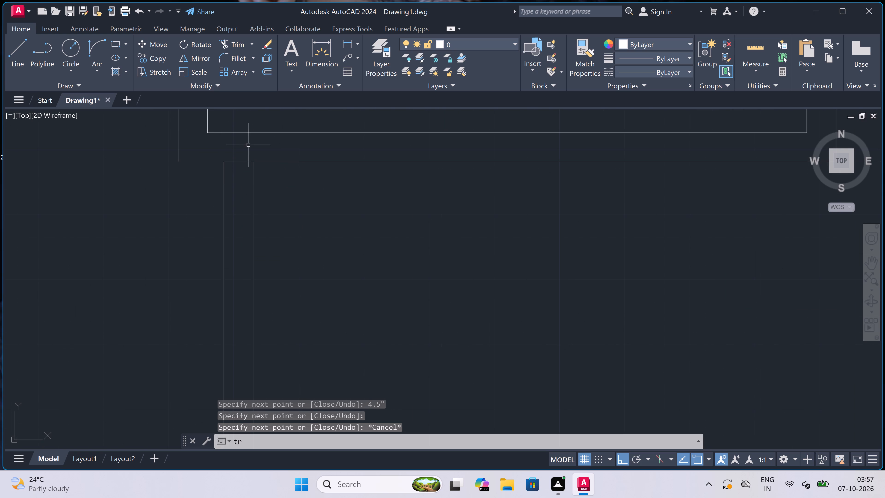
{"action": "left_click", "coordinate": [233, 150]}
{"action": "left_click", "coordinate": [232, 190]}
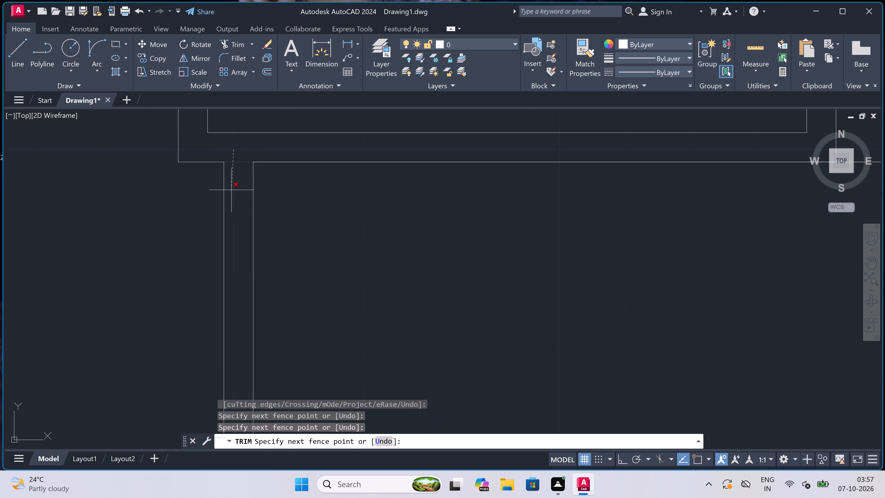
{"action": "scroll", "coordinate": [251, 168], "scroll_direction": "down", "scroll_amount": 5}
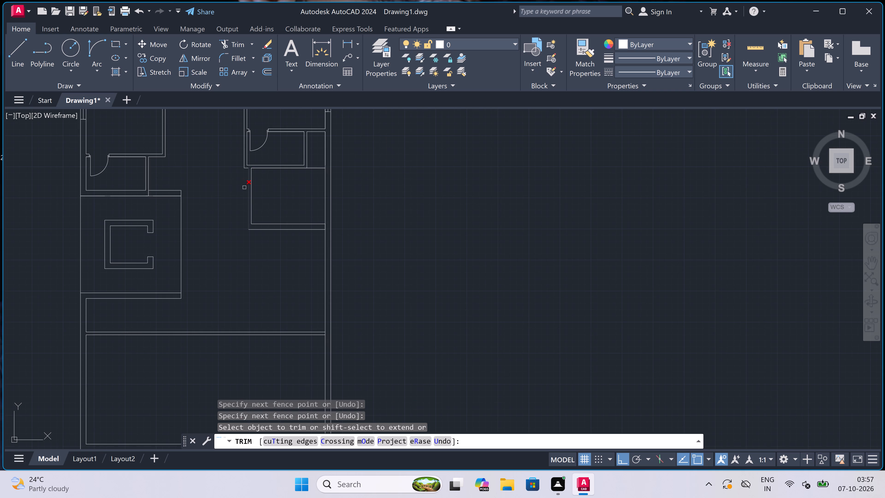
{"action": "scroll", "coordinate": [236, 182], "scroll_direction": "up", "scroll_amount": 2}
{"action": "key", "text": "Escape"}
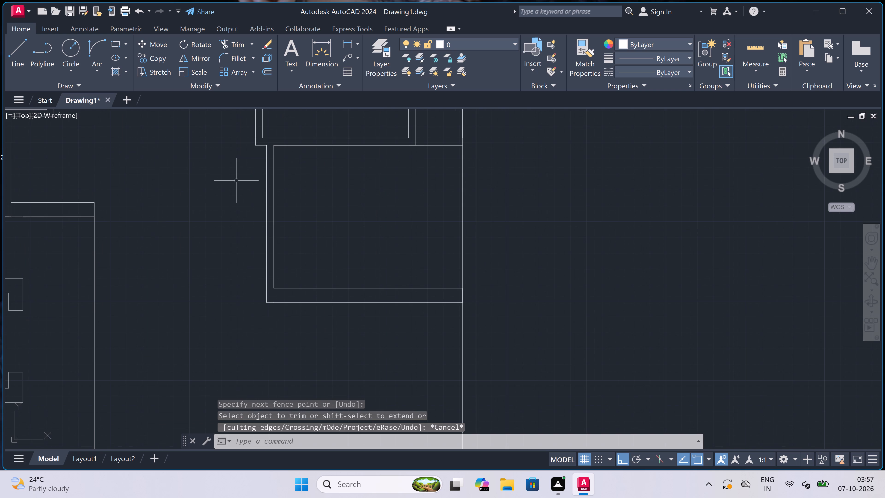
Trim the right outer wall's inner line between the two faces of the new room's bottom wall.
{"action": "scroll", "coordinate": [289, 192], "scroll_direction": "down", "scroll_amount": 1}
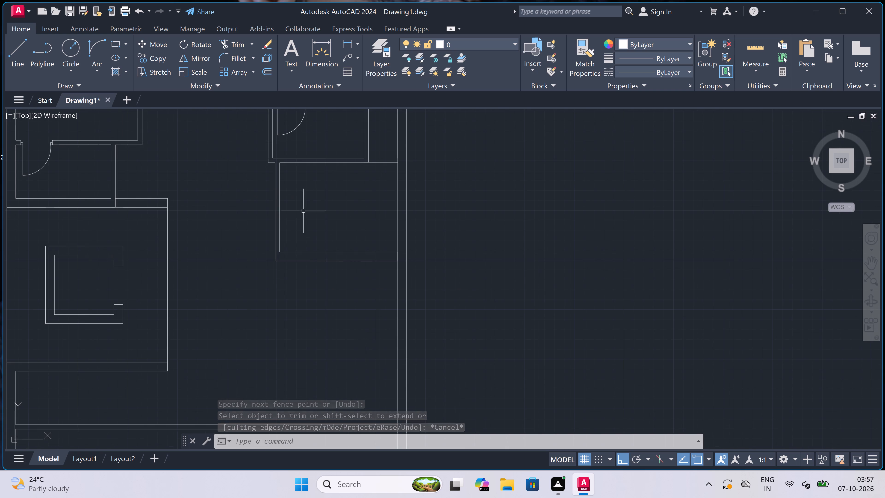
{"action": "scroll", "coordinate": [378, 273], "scroll_direction": "up", "scroll_amount": 1}
{"action": "key", "text": "space"}
{"action": "scroll", "coordinate": [405, 250], "scroll_direction": "up", "scroll_amount": 2}
{"action": "left_click", "coordinate": [405, 248]}
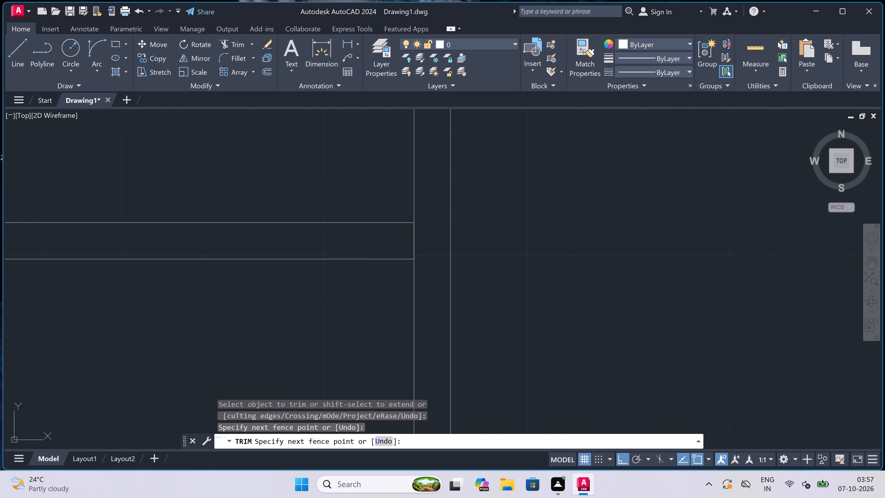
{"action": "left_click", "coordinate": [424, 241]}
{"action": "scroll", "coordinate": [391, 240], "scroll_direction": "down", "scroll_amount": 5}
{"action": "scroll", "coordinate": [389, 252], "scroll_direction": "up", "scroll_amount": 1}
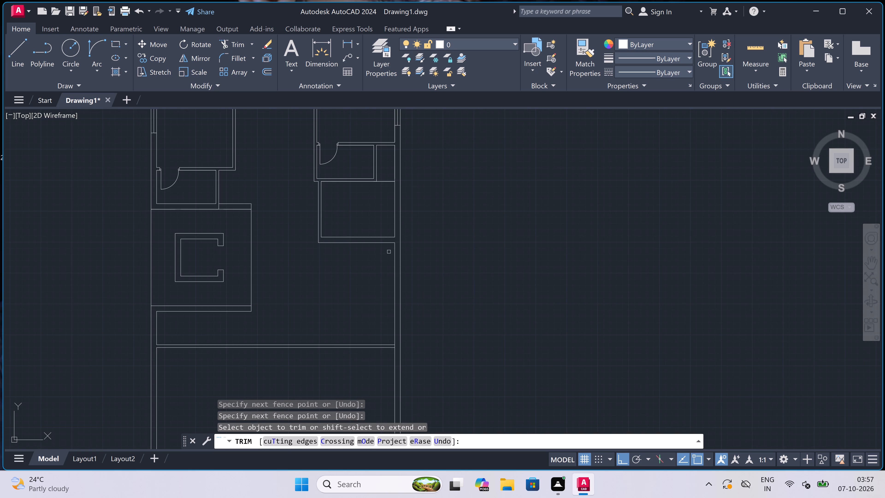
{"action": "key", "text": "Escape"}
Draw a second room outline below the first, 7'6" down the outer wall, 9'11" left and back up to the 9" wall.
{"action": "key", "text": "l"}
{"action": "key", "text": "space"}
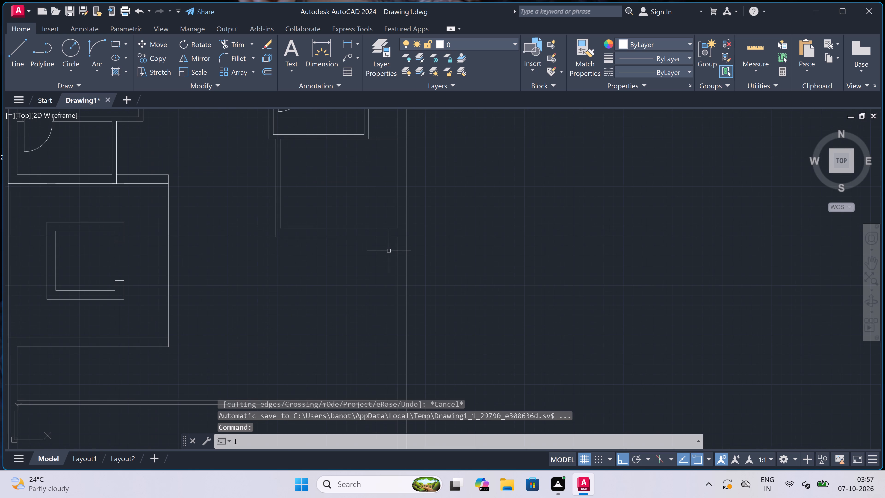
{"action": "left_click", "coordinate": [397, 237]}
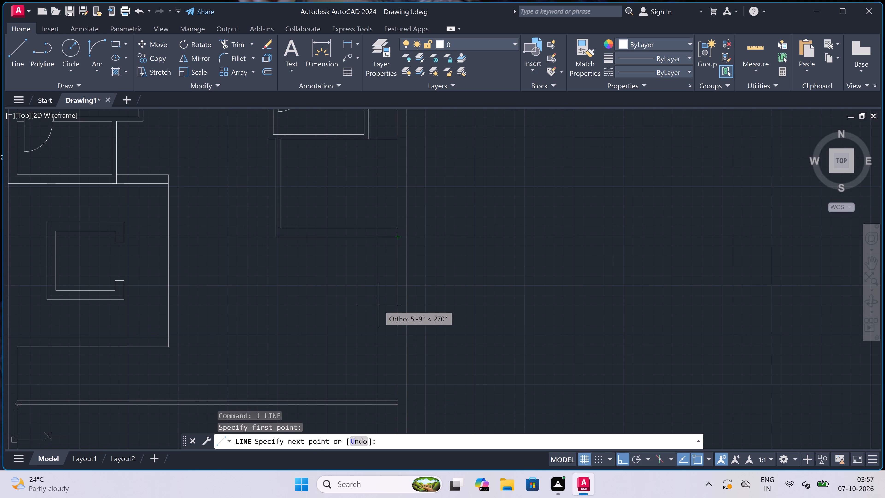
{"action": "type", "text": "7'6\""}
{"action": "key", "text": "space"}
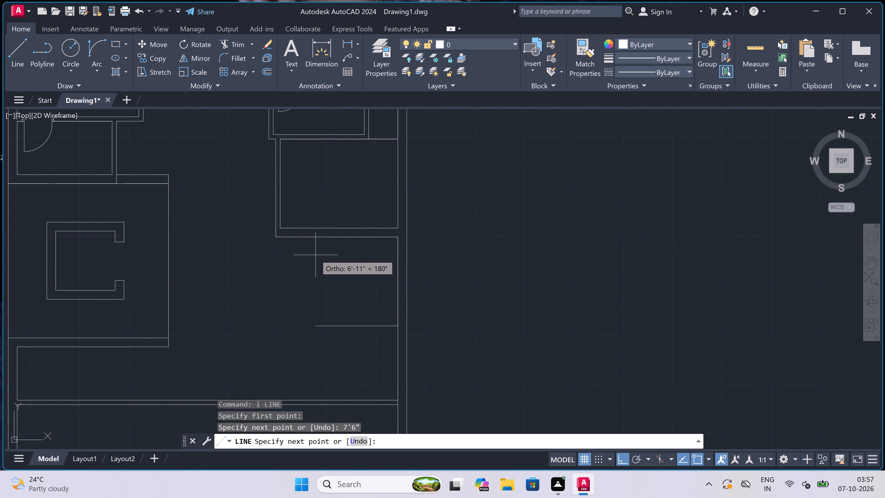
{"action": "type", "text": "9'"}
{"action": "type", "text": "11\""}
{"action": "key", "text": "space"}
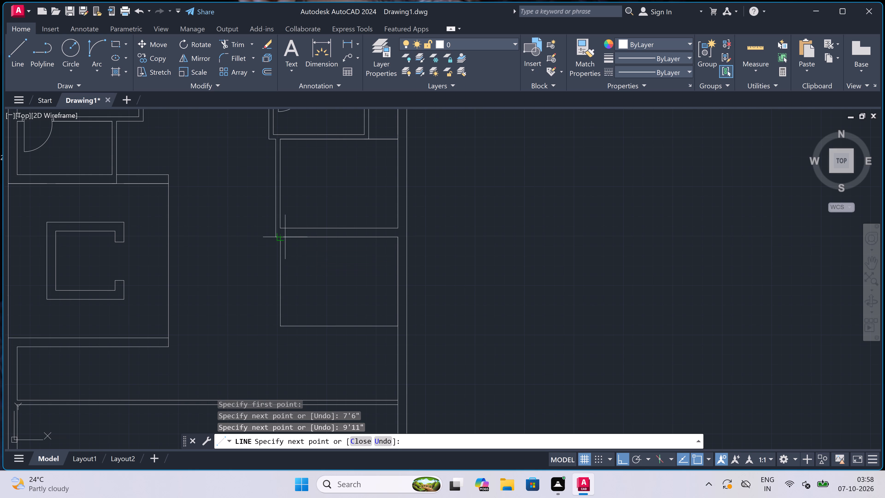
{"action": "left_click", "coordinate": [280, 237]}
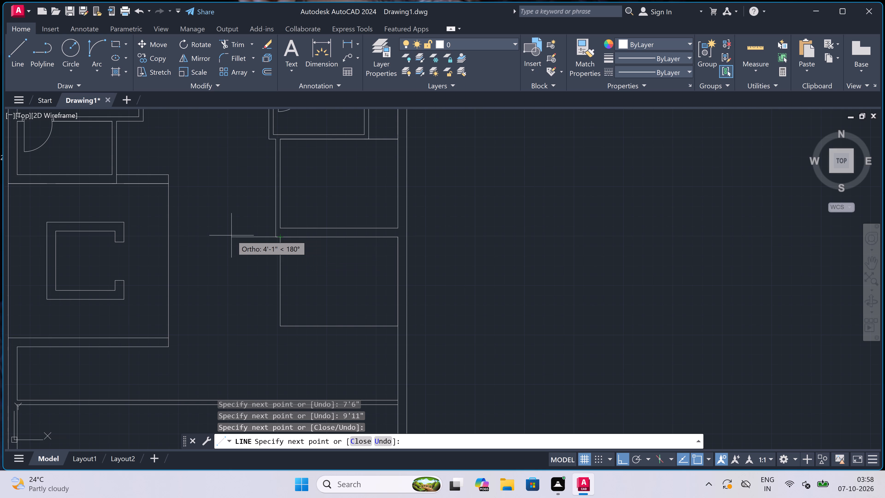
Outline the second room's wall thickness, 4.5" on its left side and 4.5" along its bottom, starting at the 9" wall.
{"action": "type", "text": "4.5\""}
{"action": "key", "text": "space"}
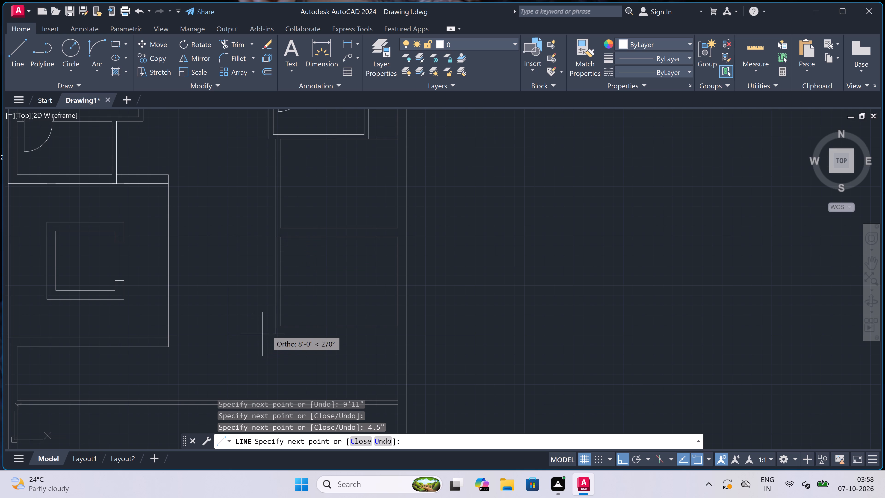
{"action": "scroll", "coordinate": [268, 327], "scroll_direction": "up", "scroll_amount": 4}
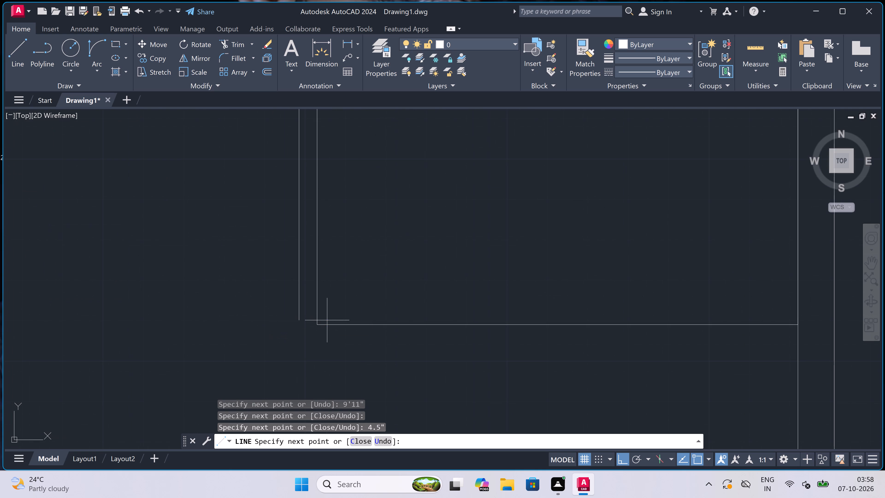
{"action": "left_click", "coordinate": [299, 322]}
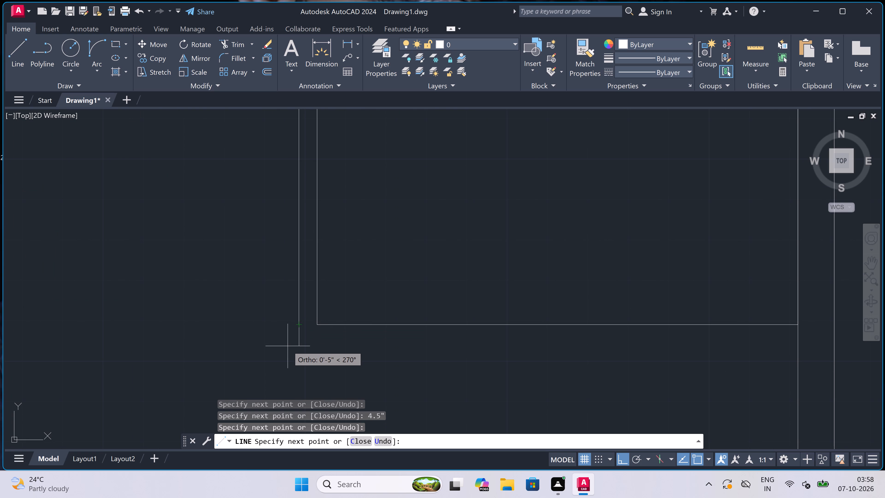
{"action": "type", "text": "4.5\""}
{"action": "key", "text": "space"}
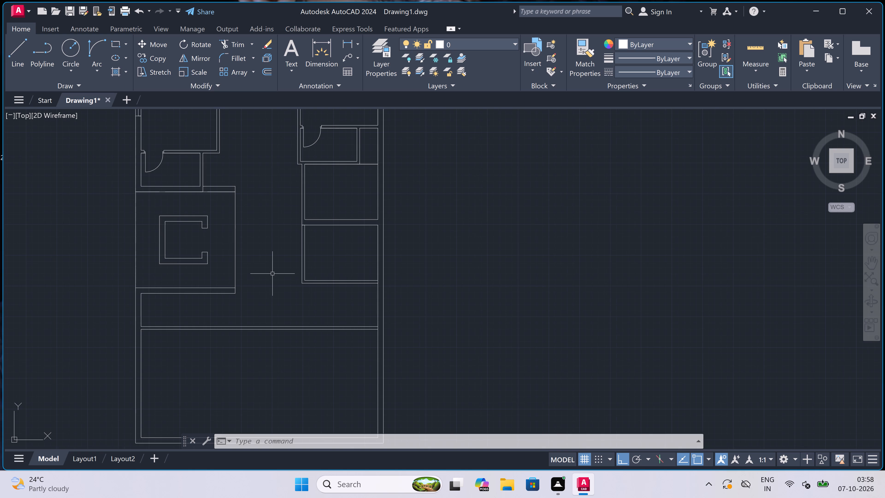
Draw a line 3'6" down the left wall's inner face from the top passage's outer line, continuing across to the right bedroom's wall.
{"action": "scroll", "coordinate": [272, 274], "scroll_direction": "down", "scroll_amount": 1}
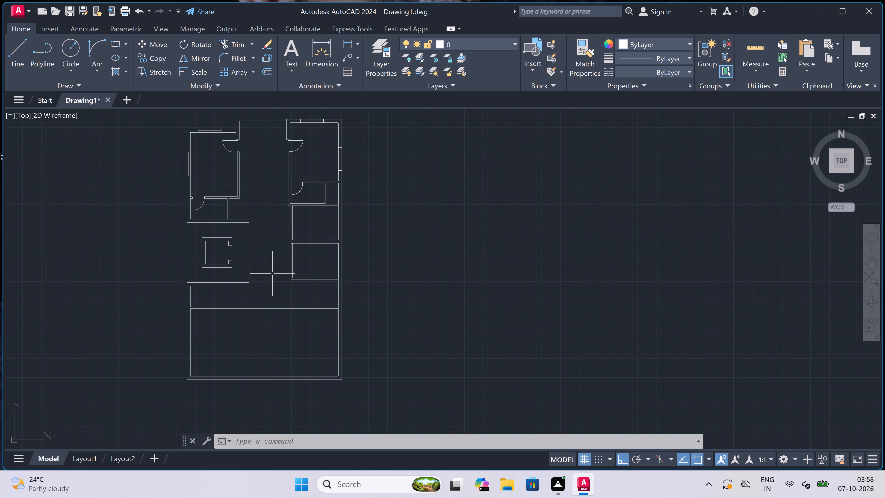
{"action": "scroll", "coordinate": [320, 277], "scroll_direction": "up", "scroll_amount": 1}
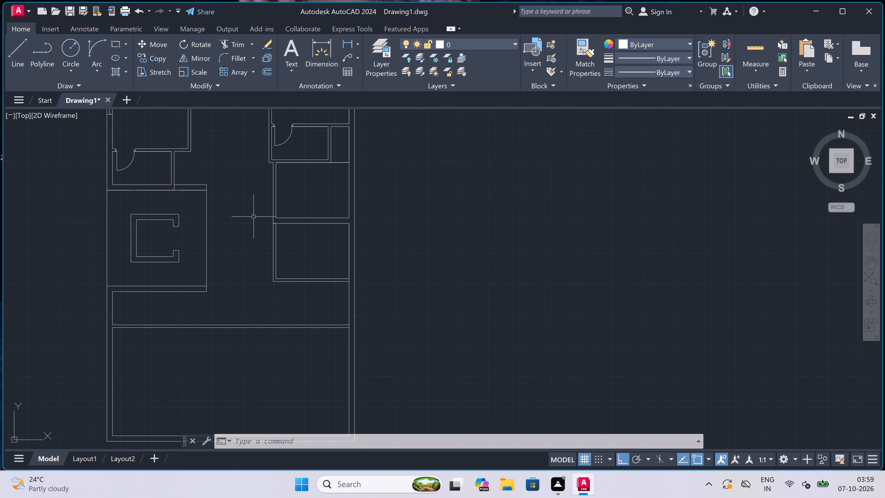
{"action": "scroll", "coordinate": [254, 216], "scroll_direction": "down", "scroll_amount": 2}
{"action": "scroll", "coordinate": [263, 172], "scroll_direction": "up", "scroll_amount": 2}
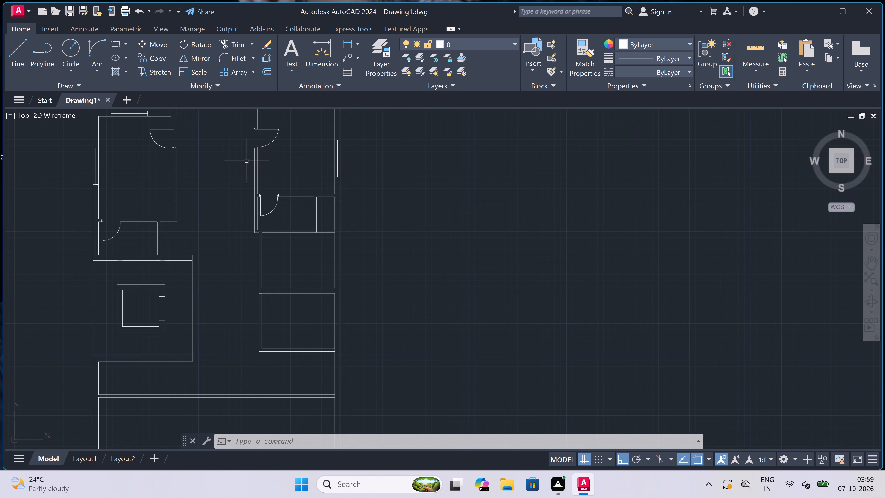
{"action": "key", "text": "l"}
{"action": "key", "text": "space"}
{"action": "scroll", "coordinate": [233, 165], "scroll_direction": "down", "scroll_amount": 3}
{"action": "scroll", "coordinate": [233, 151], "scroll_direction": "up", "scroll_amount": 3}
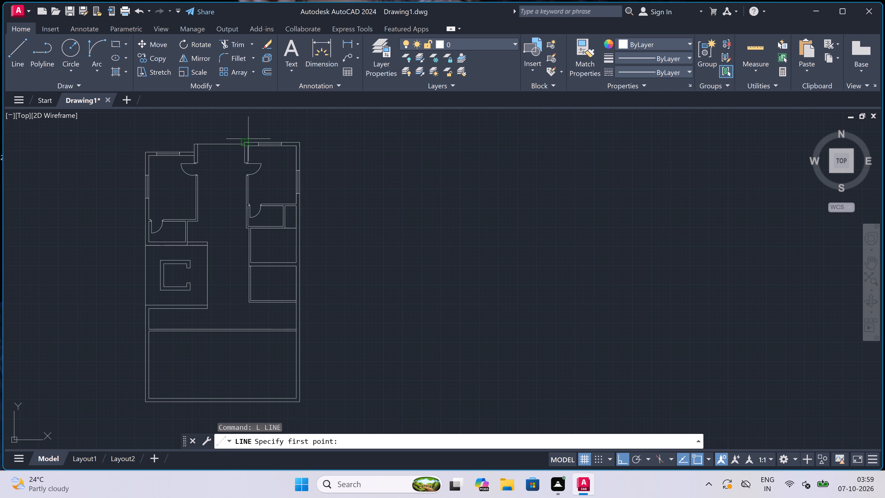
{"action": "scroll", "coordinate": [241, 148], "scroll_direction": "up", "scroll_amount": 4}
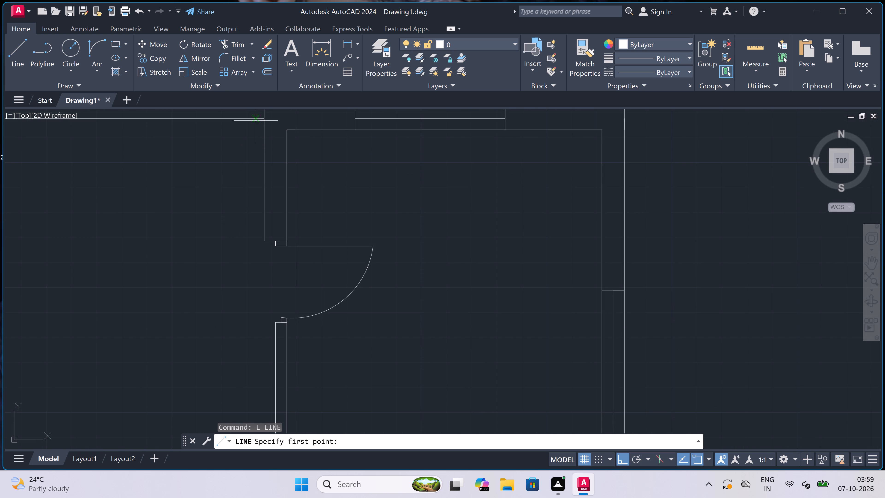
{"action": "scroll", "coordinate": [254, 203], "scroll_direction": "down", "scroll_amount": 4}
{"action": "scroll", "coordinate": [205, 201], "scroll_direction": "up", "scroll_amount": 3}
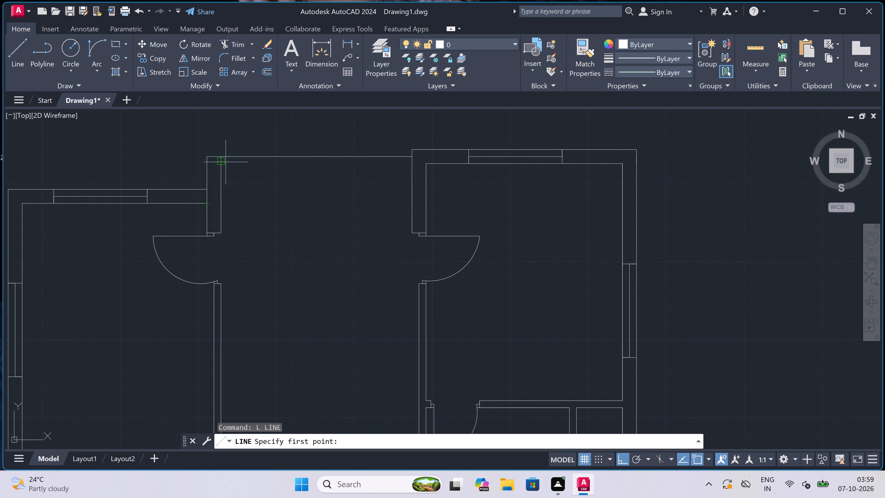
{"action": "left_click", "coordinate": [220, 156]}
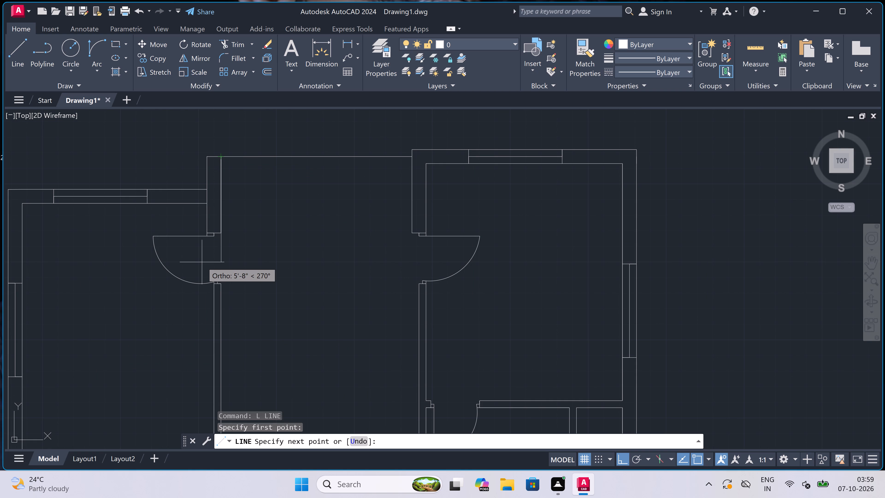
{"action": "type", "text": "3'6"}
{"action": "type", "text": "\""}
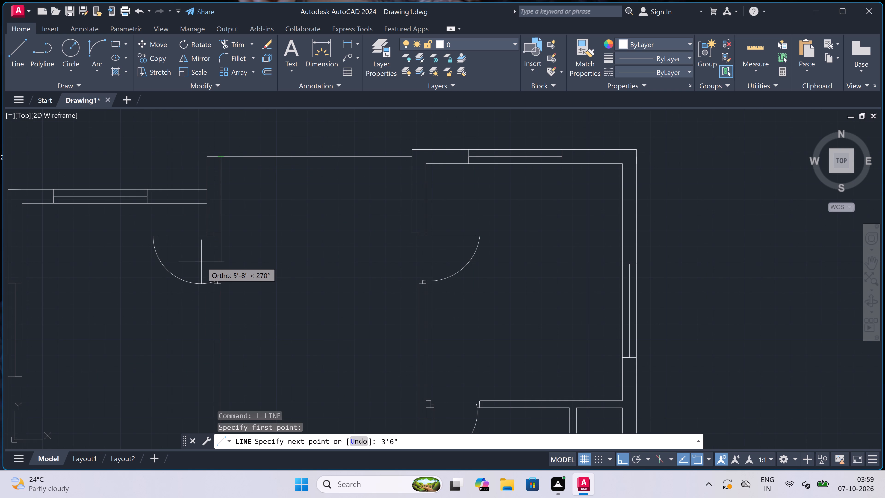
{"action": "key", "text": "space"}
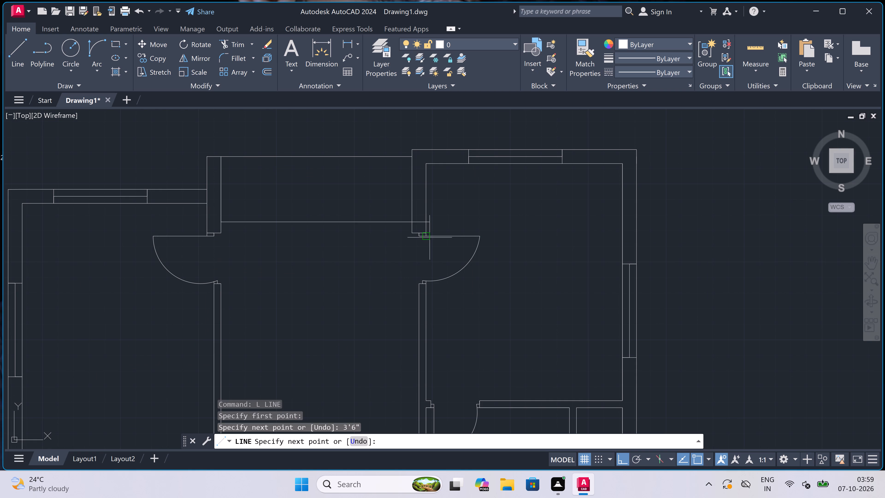
{"action": "left_click", "coordinate": [413, 221]}
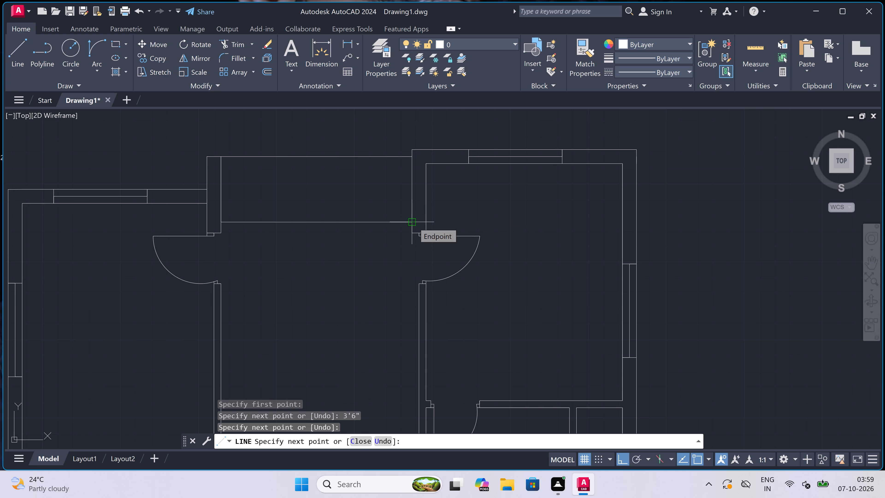
Give the passage's new cross line a 4.5" thickness downward and run the parallel line back to the left wall.
{"action": "scroll", "coordinate": [413, 223], "scroll_direction": "up", "scroll_amount": 2}
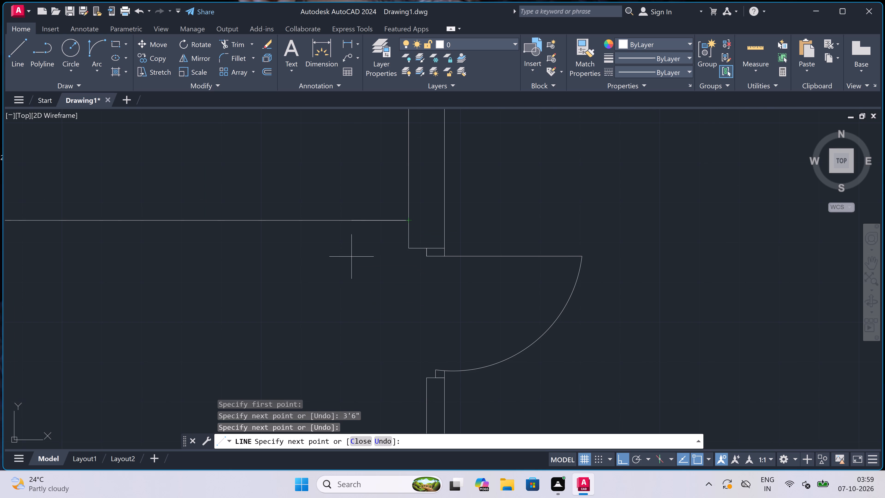
{"action": "key", "text": "4"}
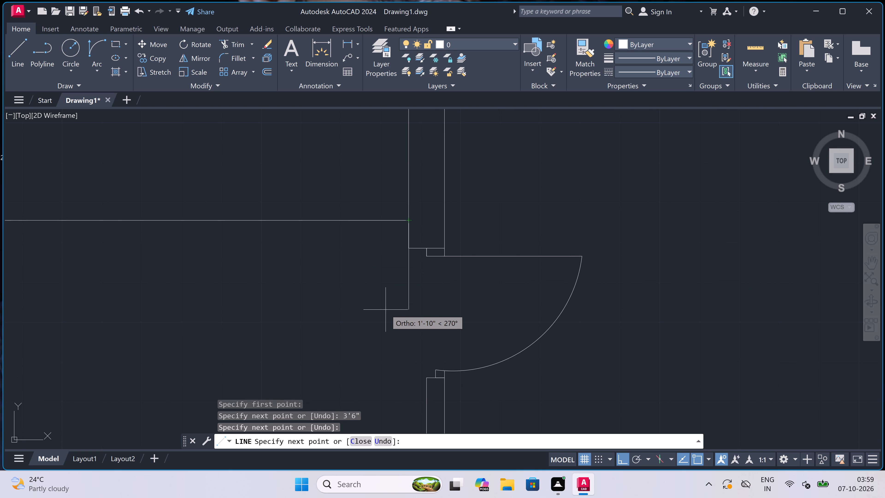
{"action": "key", "text": "period"}
{"action": "key", "text": "5"}
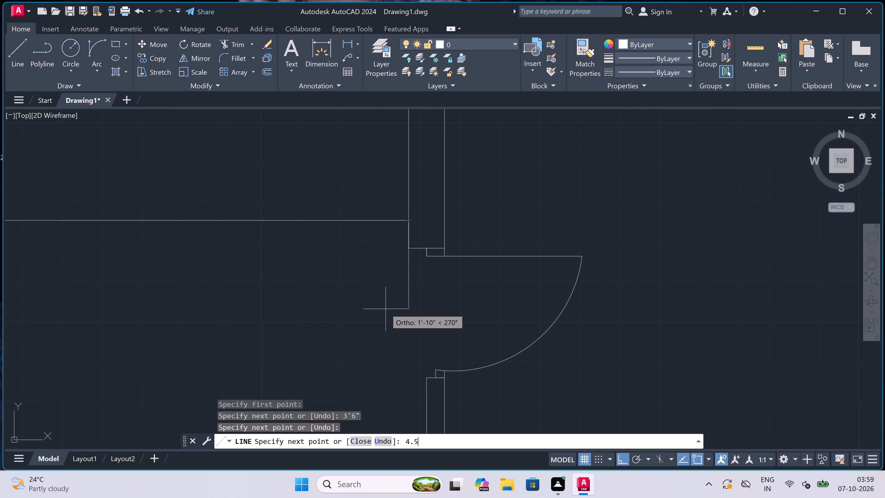
{"action": "type", "text": "\""}
{"action": "key", "text": "space"}
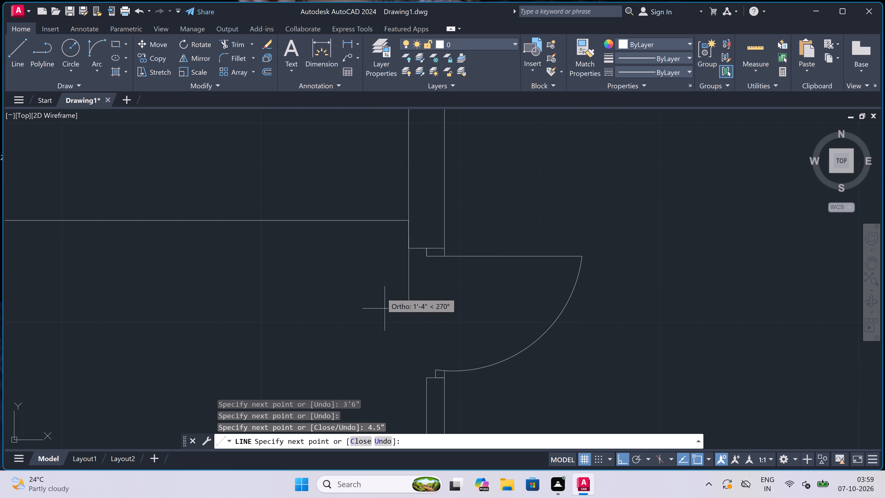
{"action": "scroll", "coordinate": [322, 261], "scroll_direction": "down", "scroll_amount": 4}
{"action": "scroll", "coordinate": [239, 244], "scroll_direction": "up", "scroll_amount": 4}
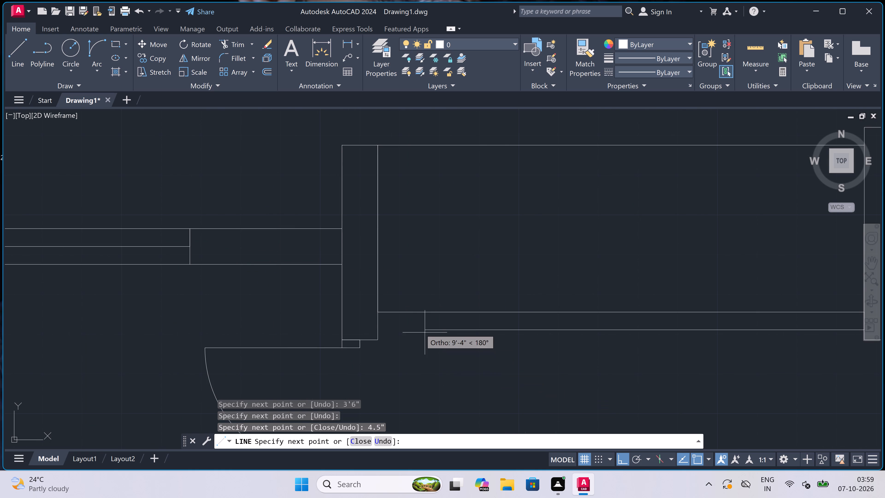
{"action": "left_click", "coordinate": [376, 330]}
{"action": "key", "text": "Escape"}
Draw two short lines across the 4.5" passage partition, one near each end, to mark the sides of an opening.
{"action": "scroll", "coordinate": [366, 315], "scroll_direction": "down", "scroll_amount": 3}
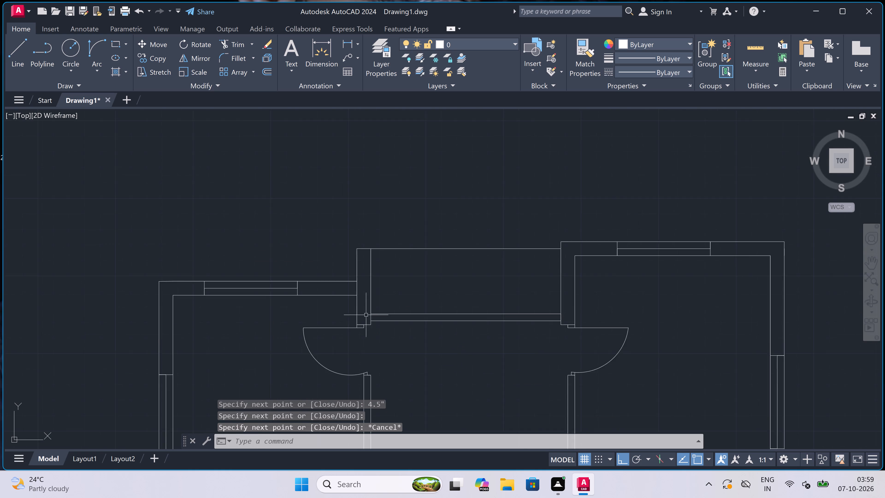
{"action": "scroll", "coordinate": [417, 320], "scroll_direction": "up", "scroll_amount": 2}
{"action": "key", "text": "space"}
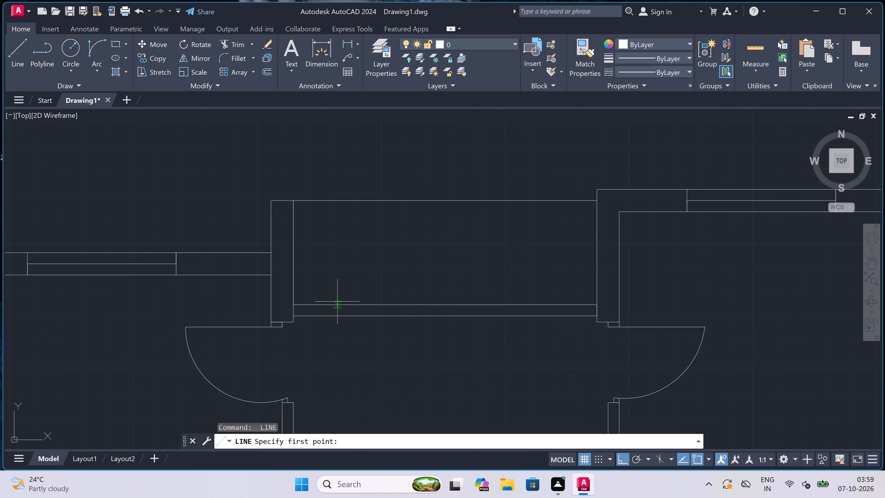
{"action": "left_click", "coordinate": [334, 305]}
{"action": "left_click", "coordinate": [334, 318]}
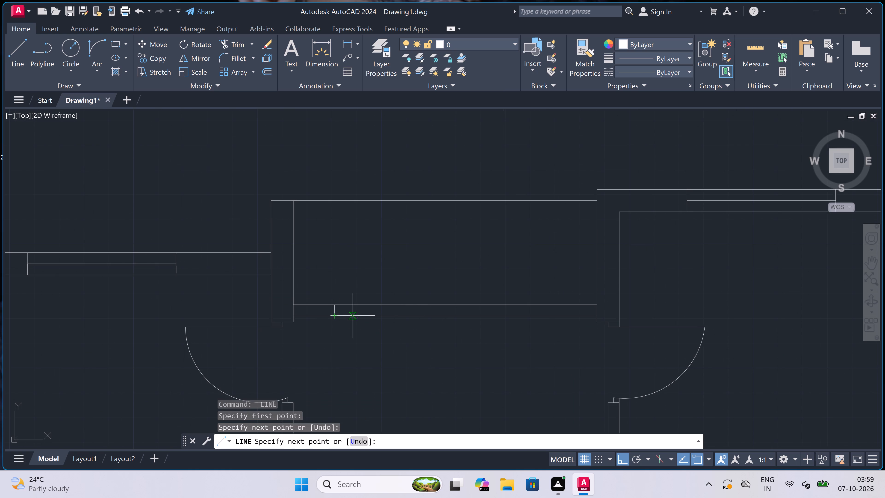
{"action": "key", "text": "Escape"}
{"action": "key", "text": "space"}
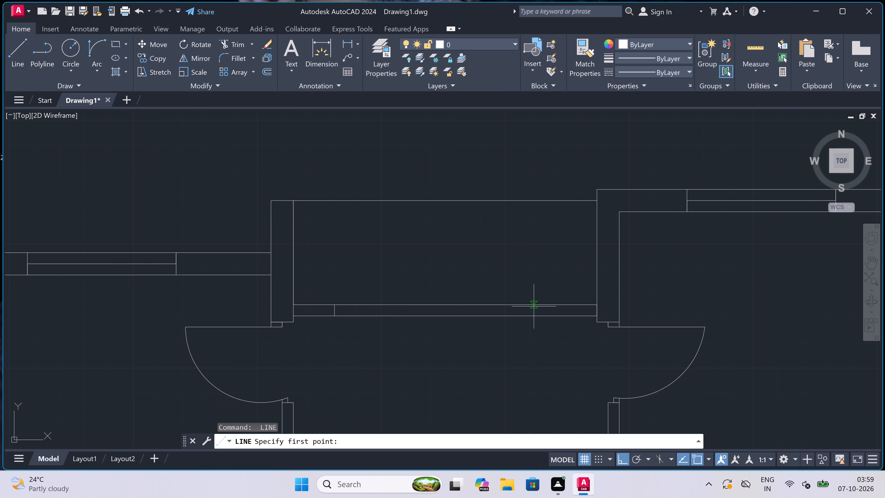
{"action": "left_click", "coordinate": [546, 307]}
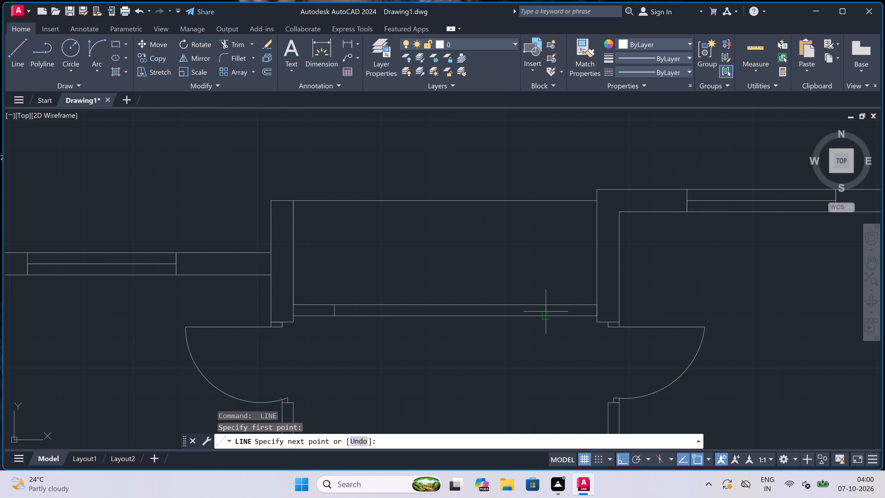
{"action": "left_click", "coordinate": [546, 317]}
{"action": "key", "text": "Escape"}
Trim both faces of the passage partition between the two short opening lines.
{"action": "key", "text": "t"}
{"action": "key", "text": "r"}
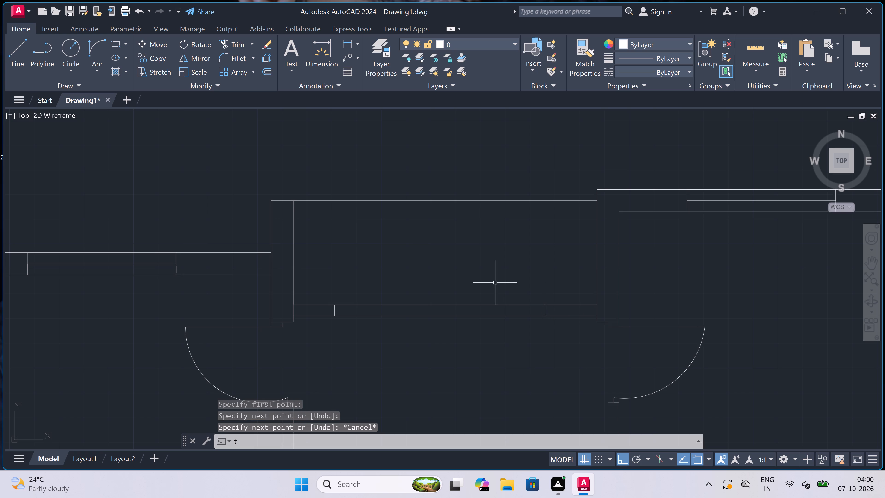
{"action": "key", "text": "space"}
{"action": "left_click", "coordinate": [484, 273]}
{"action": "left_click", "coordinate": [468, 316]}
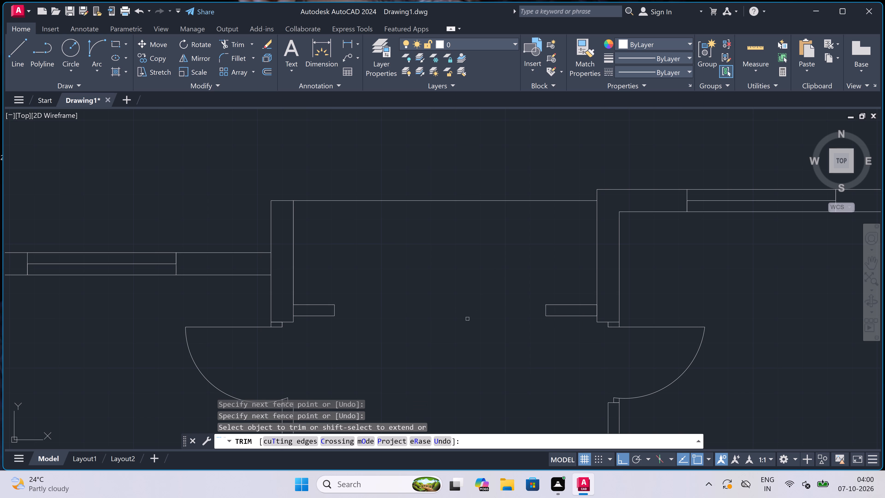
{"action": "key", "text": "Escape"}
Draw a line across the passage opening between the midpoints of the two partition stubs' end lines.
{"action": "key", "text": "l"}
{"action": "key", "text": "space"}
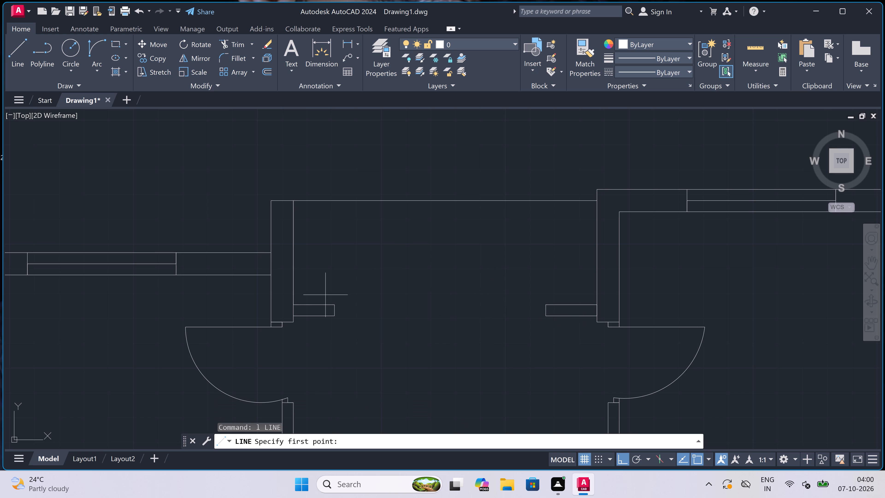
{"action": "left_click", "coordinate": [336, 309]}
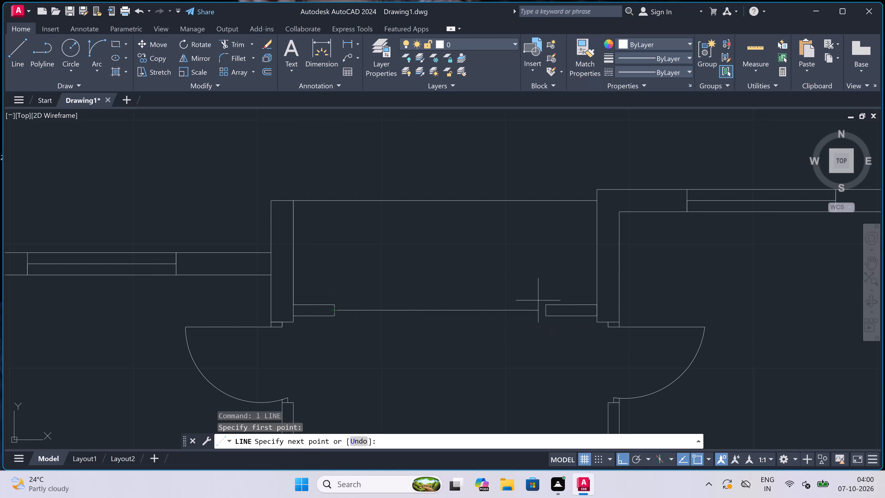
{"action": "scroll", "coordinate": [549, 312], "scroll_direction": "up", "scroll_amount": 3}
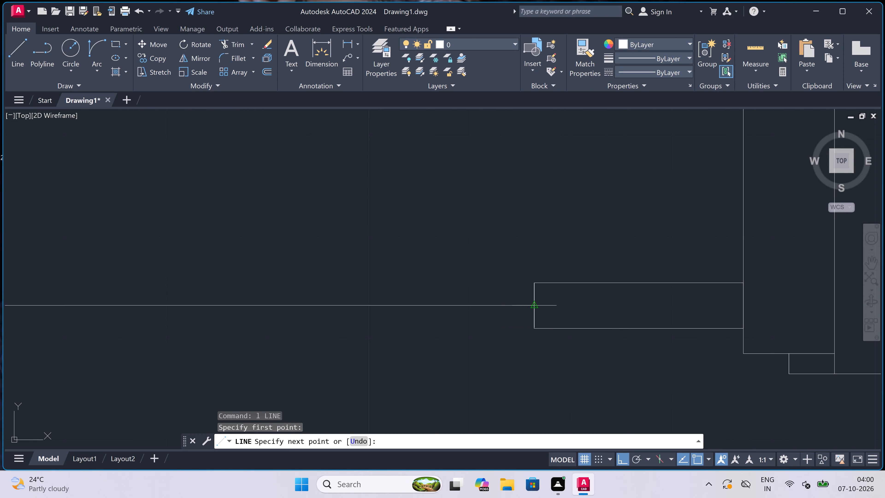
{"action": "left_click", "coordinate": [532, 306]}
{"action": "key", "text": "Escape"}
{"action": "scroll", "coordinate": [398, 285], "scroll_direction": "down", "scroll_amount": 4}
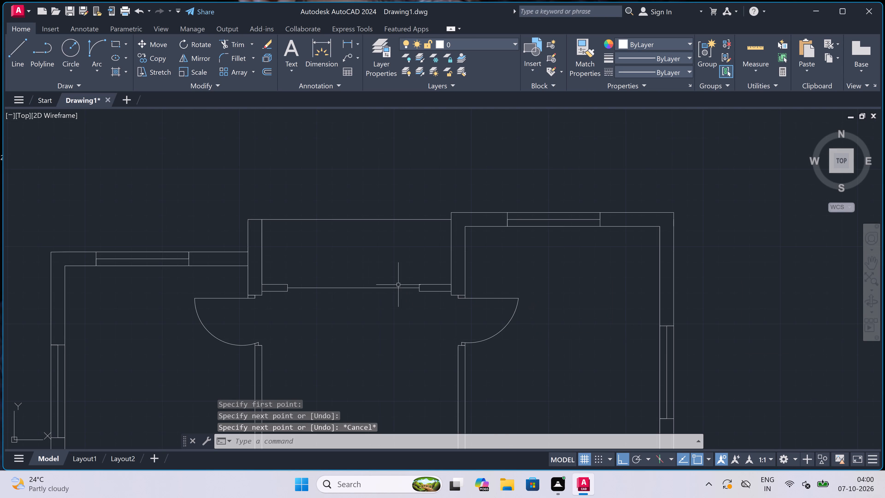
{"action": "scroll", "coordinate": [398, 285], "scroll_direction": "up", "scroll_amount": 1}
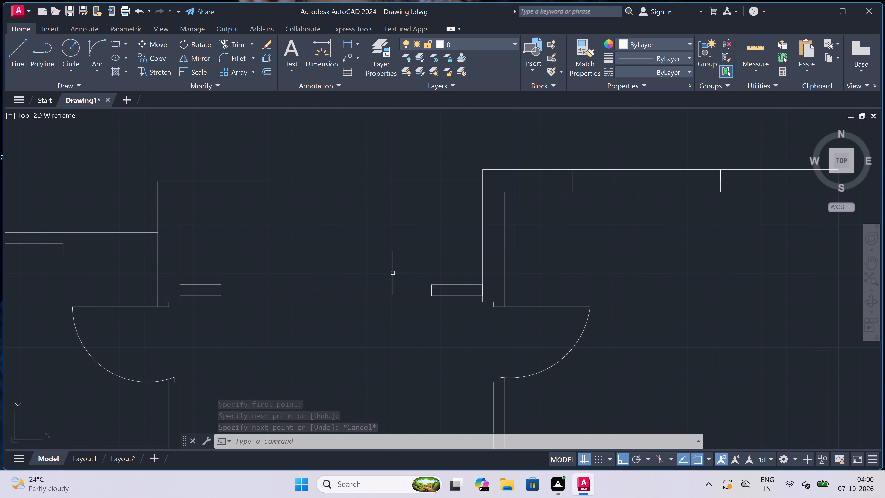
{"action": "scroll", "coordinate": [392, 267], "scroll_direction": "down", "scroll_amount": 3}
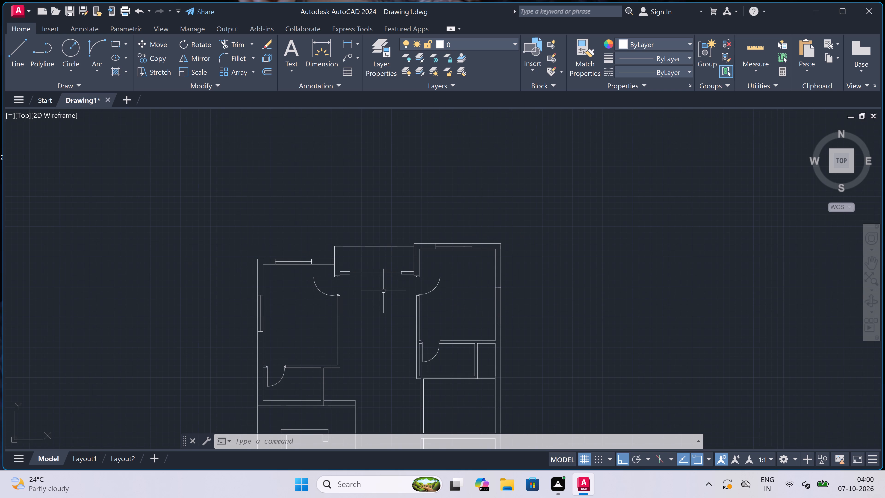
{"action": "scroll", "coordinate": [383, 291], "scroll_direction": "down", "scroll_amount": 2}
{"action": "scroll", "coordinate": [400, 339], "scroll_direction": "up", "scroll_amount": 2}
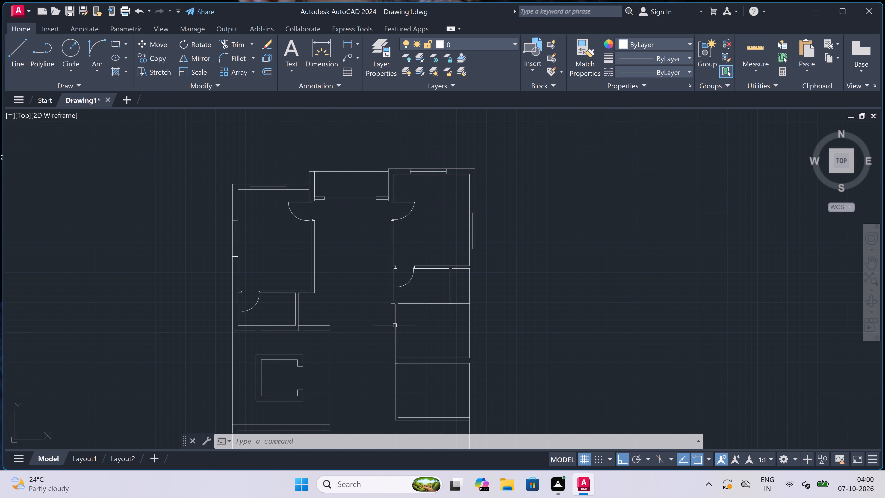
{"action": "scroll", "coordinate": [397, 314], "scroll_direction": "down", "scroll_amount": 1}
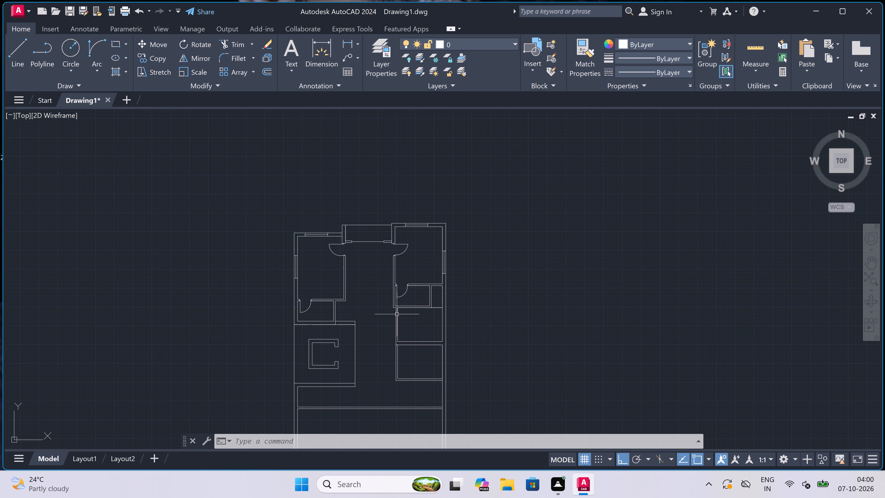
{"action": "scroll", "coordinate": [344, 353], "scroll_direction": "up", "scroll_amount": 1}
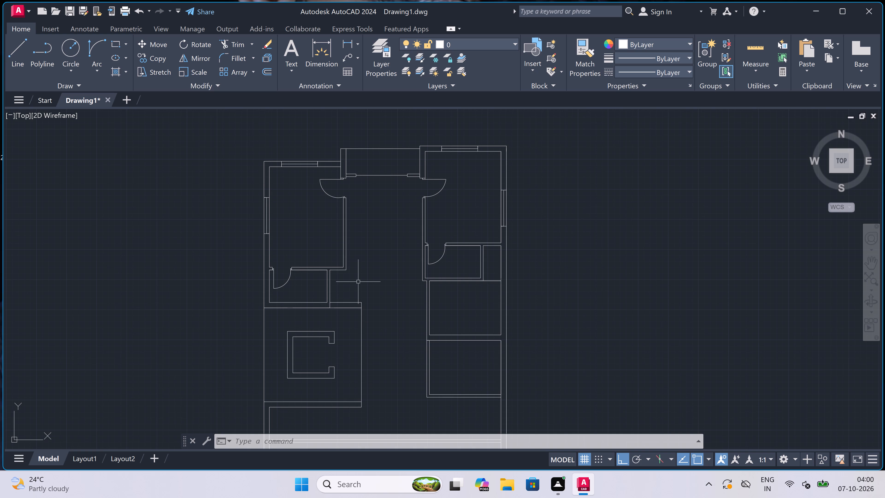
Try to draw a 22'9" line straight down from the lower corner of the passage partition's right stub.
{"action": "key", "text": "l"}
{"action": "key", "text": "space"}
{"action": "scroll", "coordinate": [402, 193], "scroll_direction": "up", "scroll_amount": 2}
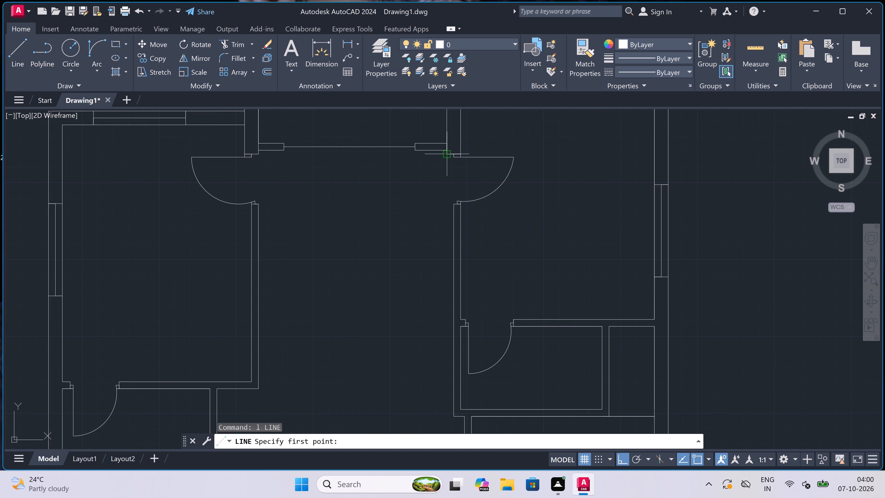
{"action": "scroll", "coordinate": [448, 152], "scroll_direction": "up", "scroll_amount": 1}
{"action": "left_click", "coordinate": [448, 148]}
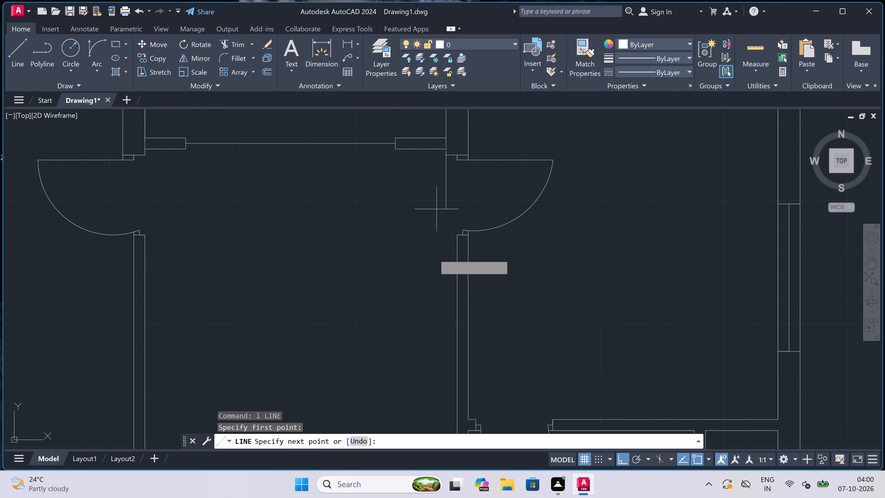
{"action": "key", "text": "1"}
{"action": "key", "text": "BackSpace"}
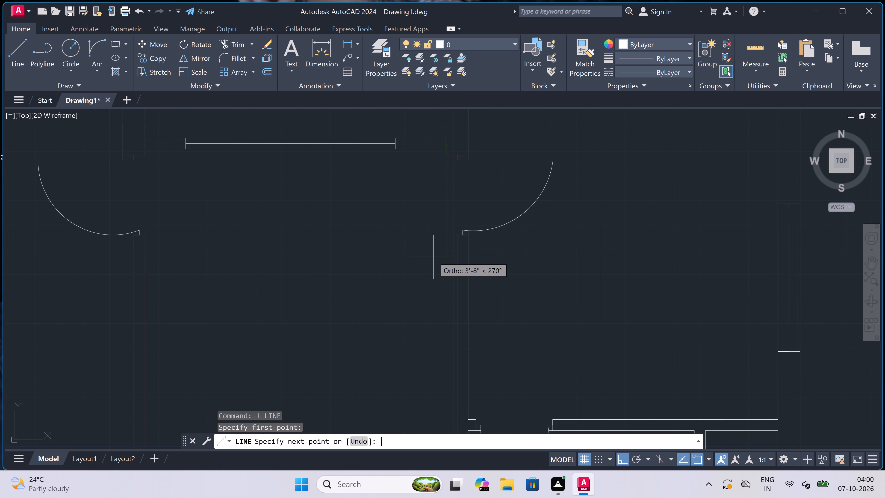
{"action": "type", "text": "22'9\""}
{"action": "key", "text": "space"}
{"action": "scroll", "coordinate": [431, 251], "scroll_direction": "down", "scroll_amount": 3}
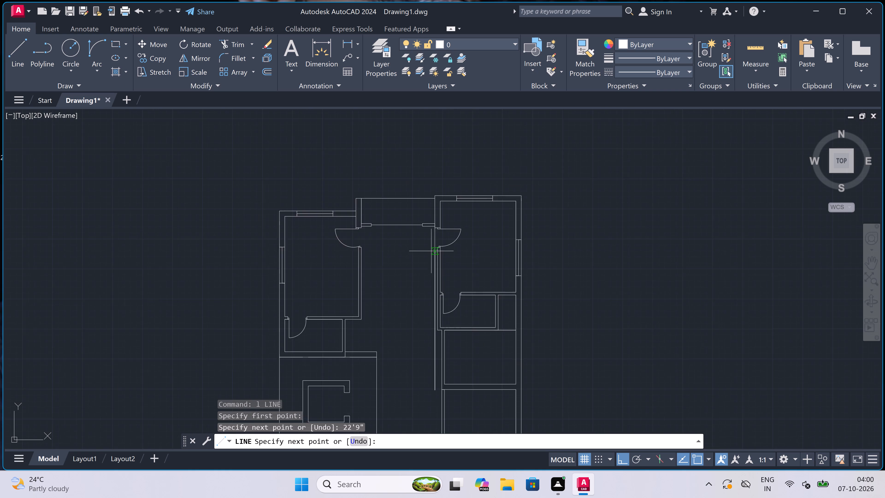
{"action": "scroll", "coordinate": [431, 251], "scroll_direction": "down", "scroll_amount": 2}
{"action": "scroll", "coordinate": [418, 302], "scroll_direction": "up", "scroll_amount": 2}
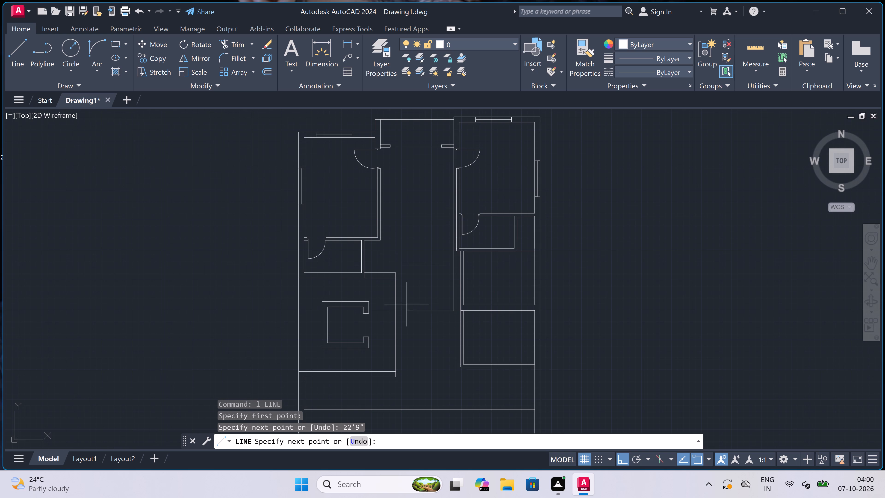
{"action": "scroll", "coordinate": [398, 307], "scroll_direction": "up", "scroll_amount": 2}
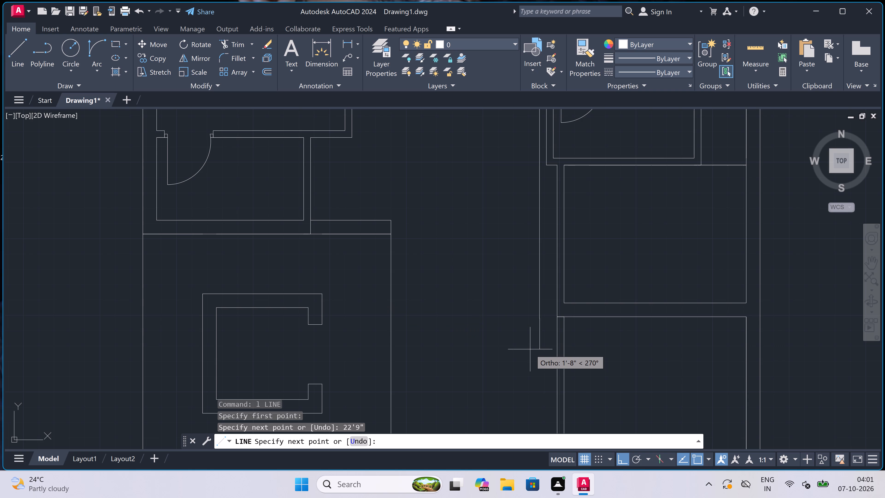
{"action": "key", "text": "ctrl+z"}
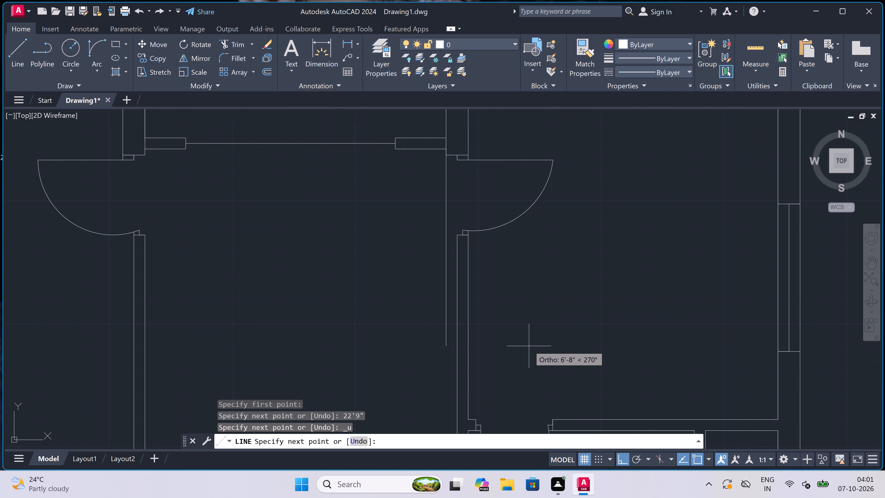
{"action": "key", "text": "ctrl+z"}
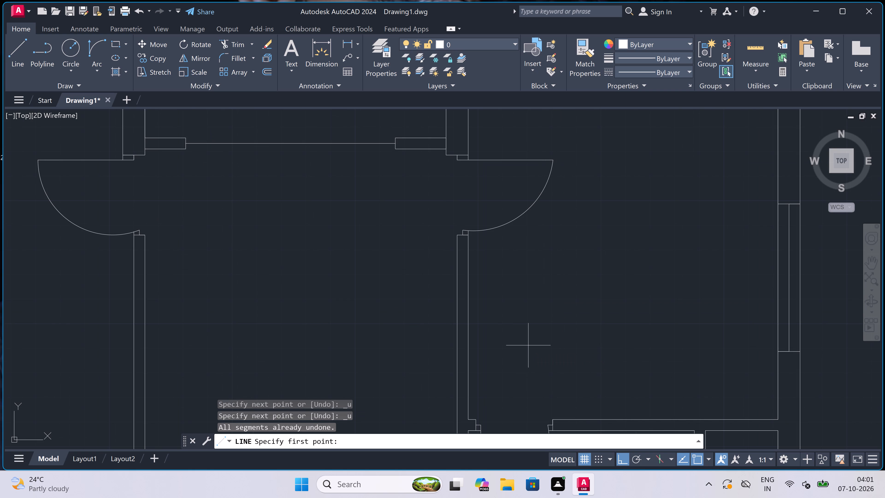
Draw a horizontal line across the passage from the lower right room's outer wall to the C-shaped block room's right wall.
{"action": "scroll", "coordinate": [528, 345], "scroll_direction": "down", "scroll_amount": 2}
{"action": "scroll", "coordinate": [490, 331], "scroll_direction": "up", "scroll_amount": 1}
{"action": "scroll", "coordinate": [489, 337], "scroll_direction": "down", "scroll_amount": 2}
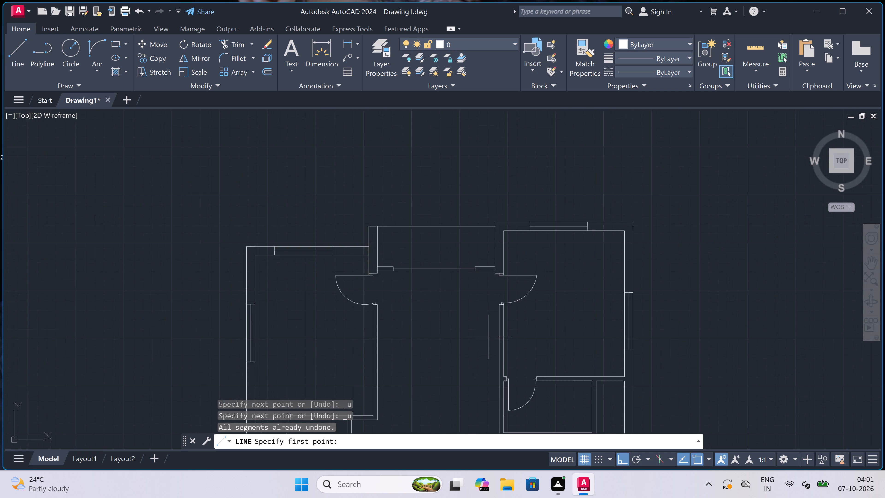
{"action": "scroll", "coordinate": [489, 338], "scroll_direction": "down", "scroll_amount": 2}
{"action": "scroll", "coordinate": [482, 394], "scroll_direction": "up", "scroll_amount": 4}
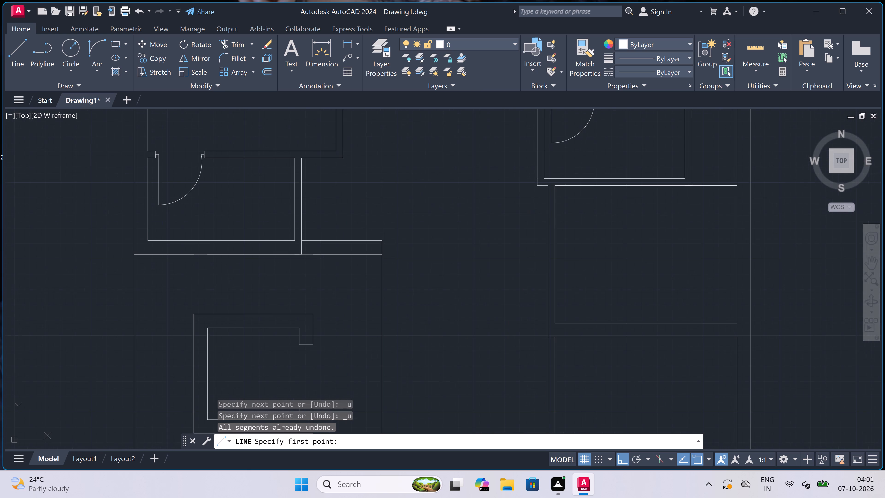
{"action": "left_click", "coordinate": [548, 368]}
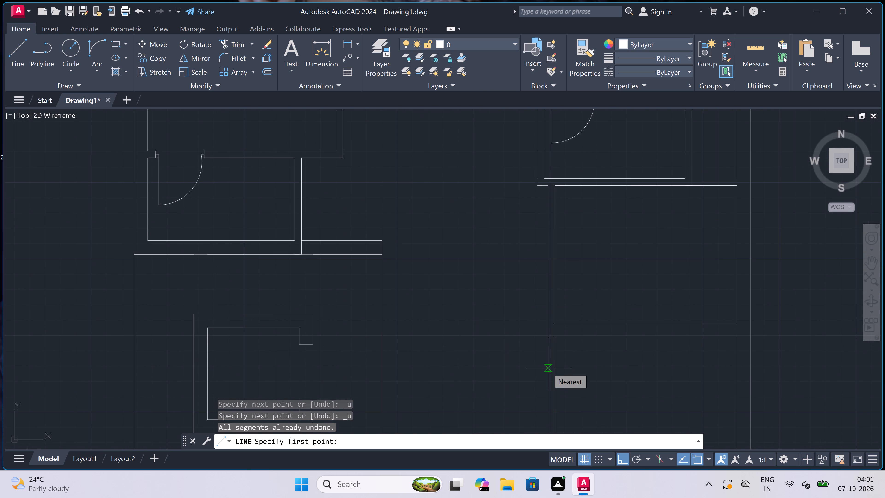
{"action": "left_click", "coordinate": [384, 367]}
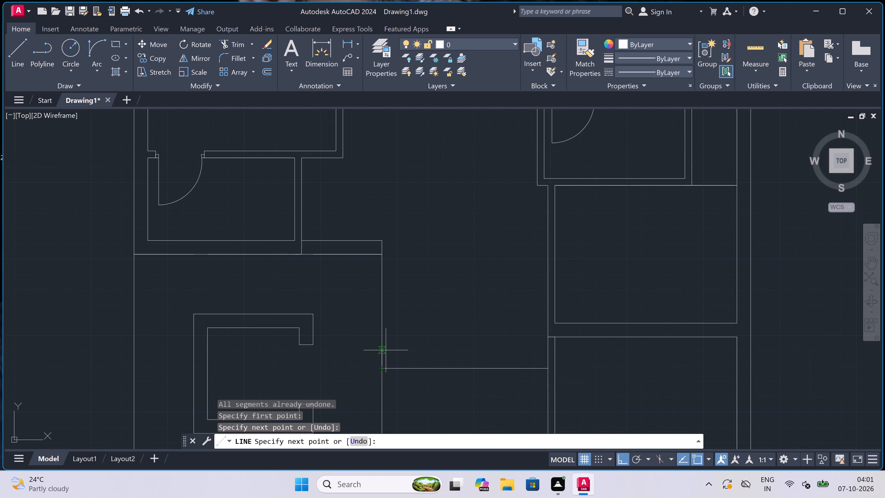
Give the new cross line a 9" thickness upward and run the parallel line back to the right room's wall.
{"action": "key", "text": "o"}
{"action": "key", "text": "Up"}
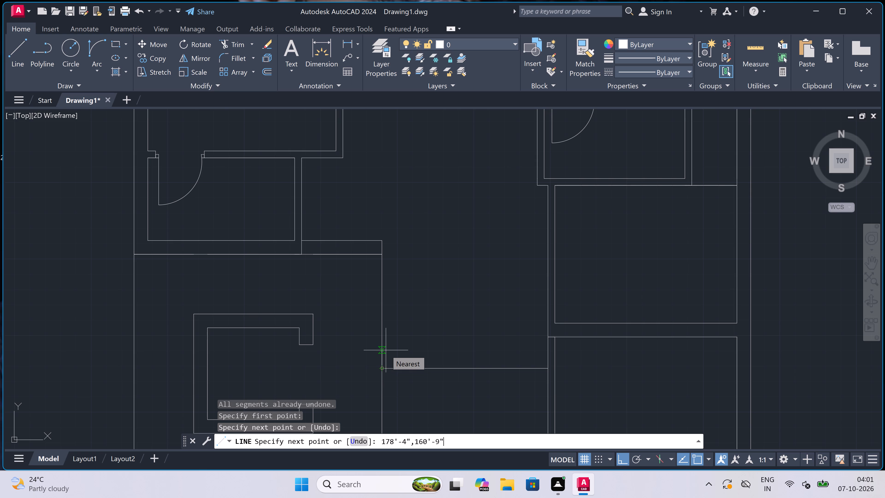
{"action": "key", "text": "BackSpace"}
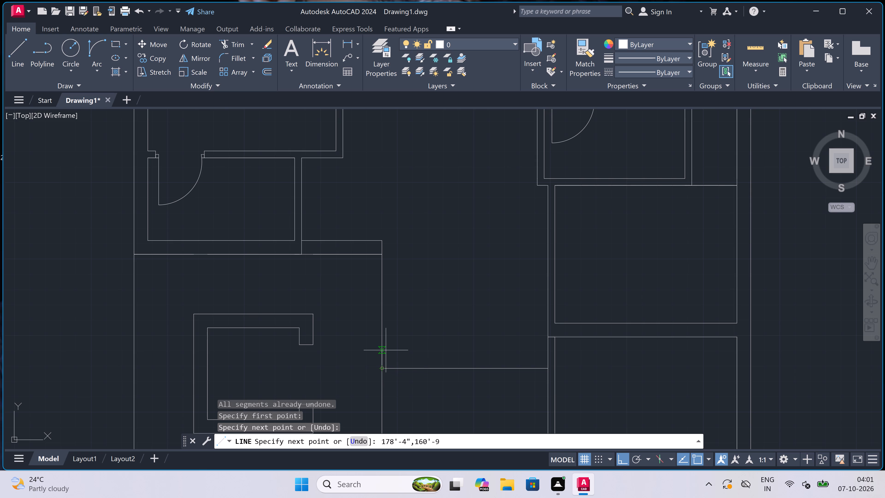
{"action": "key", "text": "BackSpace"}
{"action": "key", "text": "BackSpace"}
{"action": "key", "text": "BackSpace"}
{"action": "key", "text": "BackSpace"}
{"action": "key", "text": "BackSpace"}
{"action": "key", "text": "BackSpace"}
{"action": "key", "text": "BackSpace"}
{"action": "key", "text": "BackSpace"}
{"action": "key", "text": "BackSpace"}
{"action": "key", "text": "BackSpace"}
{"action": "key", "text": "BackSpace"}
{"action": "key", "text": "BackSpace"}
{"action": "key", "text": "BackSpace"}
{"action": "key", "text": "BackSpace"}
{"action": "key", "text": "BackSpace"}
{"action": "key", "text": "BackSpace"}
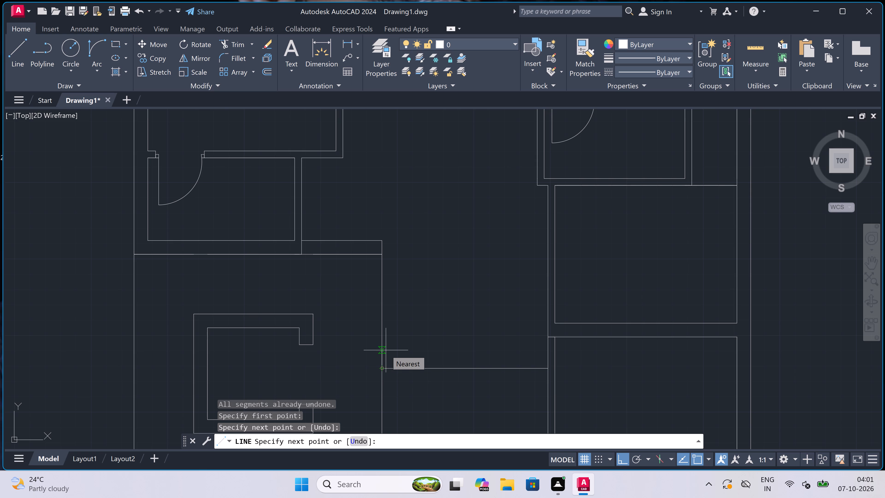
{"action": "type", "text": "9\""}
{"action": "key", "text": "space"}
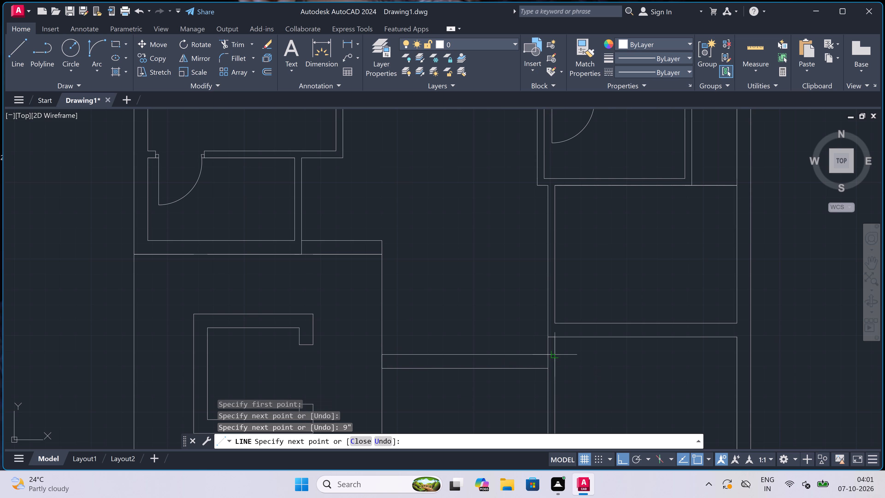
{"action": "left_click", "coordinate": [545, 356]}
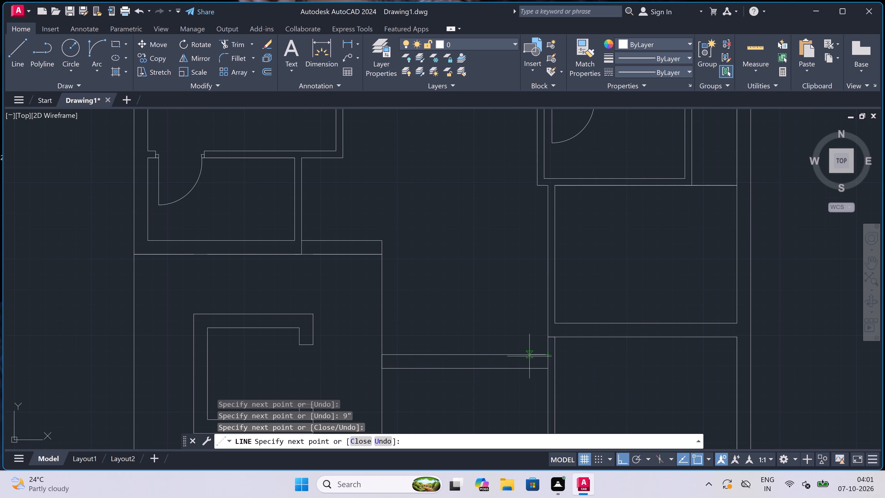
{"action": "key", "text": "Escape"}
Draw a 9" thick outer face along the right wall of the C-shaped block's room, closing it at the bottom corner.
{"action": "key", "text": "space"}
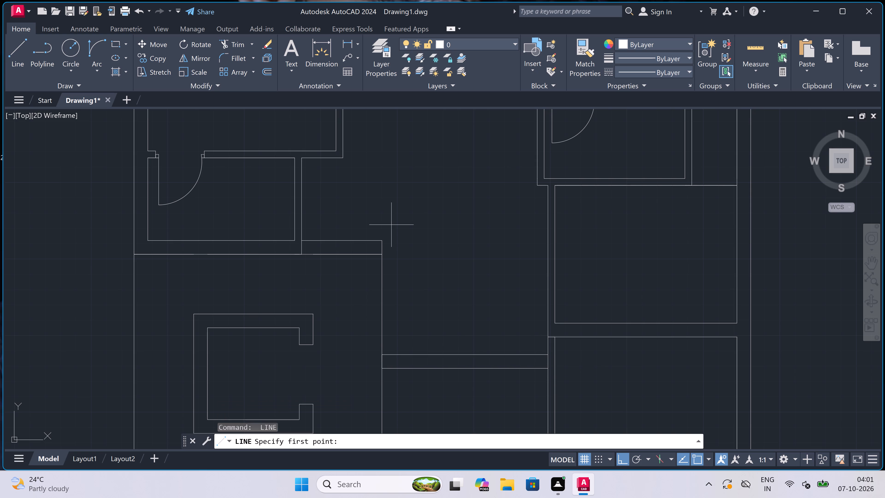
{"action": "left_click", "coordinate": [384, 242]}
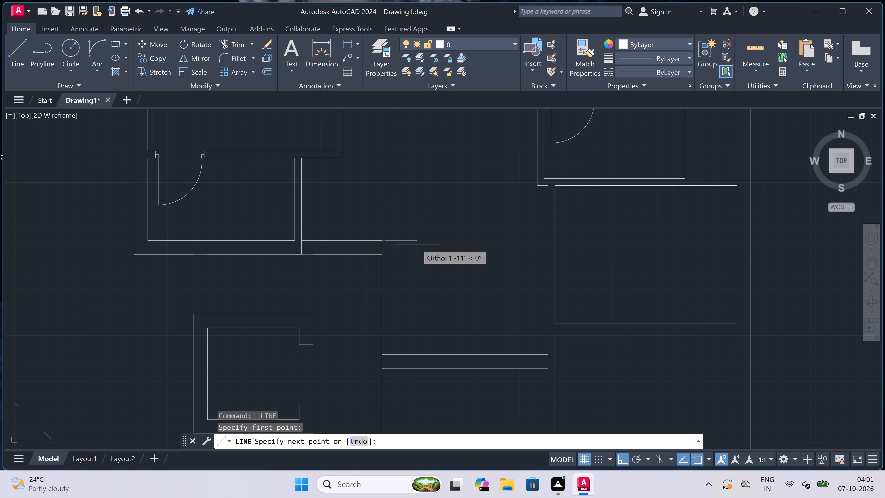
{"action": "scroll", "coordinate": [416, 245], "scroll_direction": "up", "scroll_amount": 1}
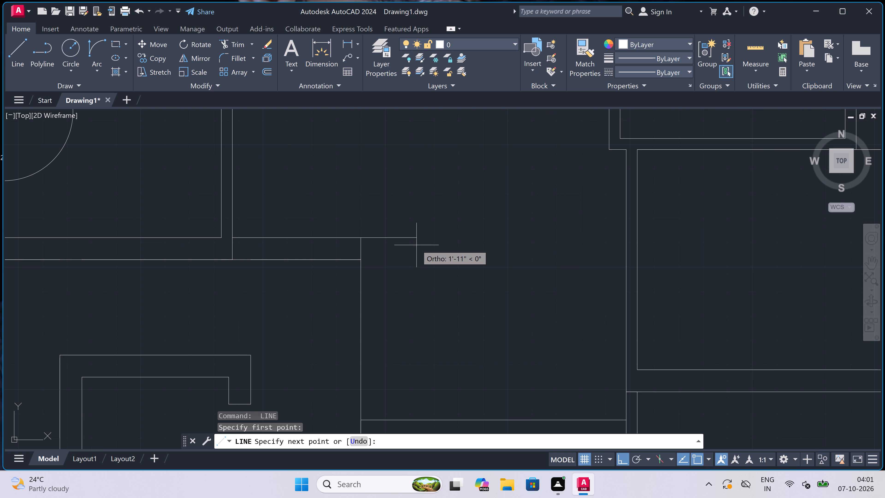
{"action": "type", "text": "9\""}
{"action": "key", "text": "space"}
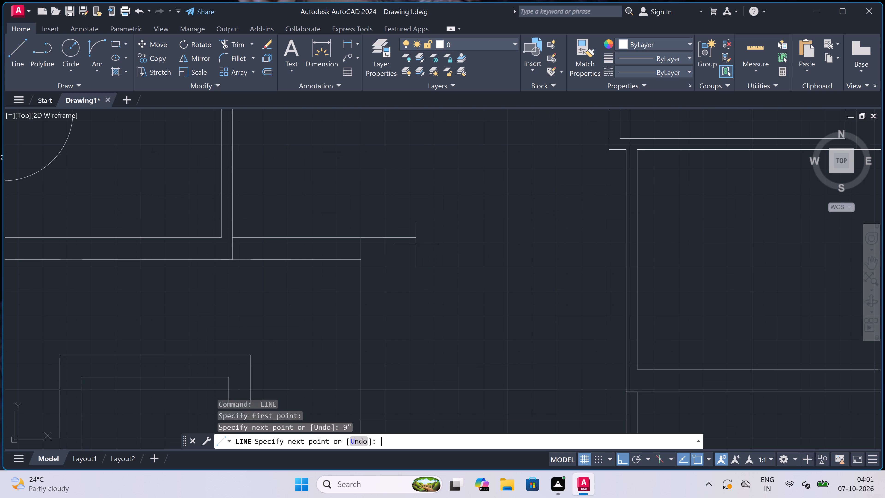
{"action": "scroll", "coordinate": [416, 245], "scroll_direction": "down", "scroll_amount": 2}
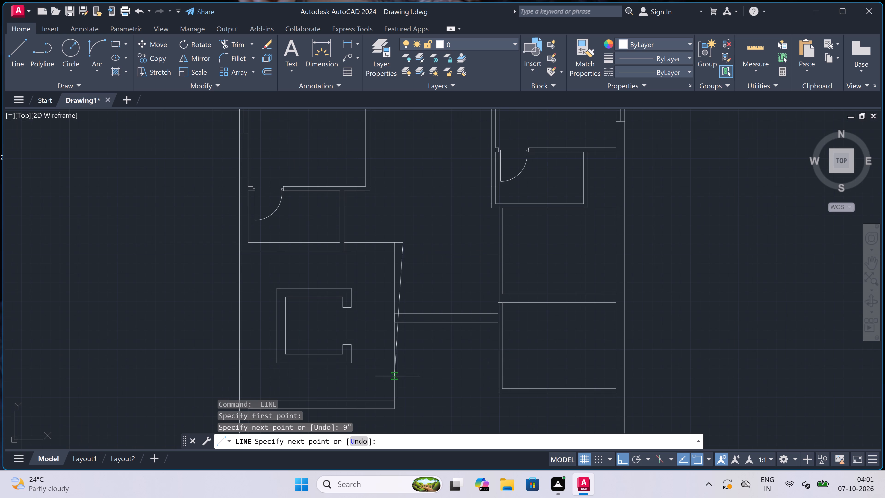
{"action": "scroll", "coordinate": [394, 415], "scroll_direction": "up", "scroll_amount": 4}
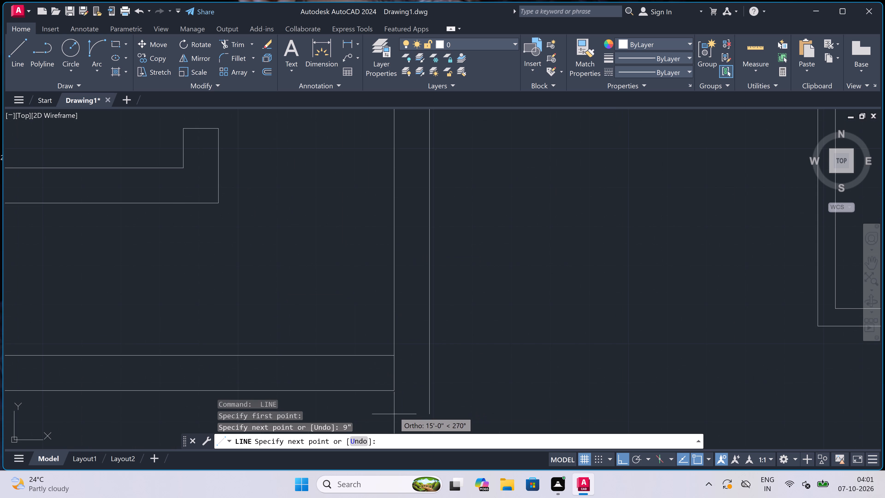
{"action": "left_click", "coordinate": [427, 392]}
{"action": "left_click", "coordinate": [397, 392]}
{"action": "key", "text": "Escape"}
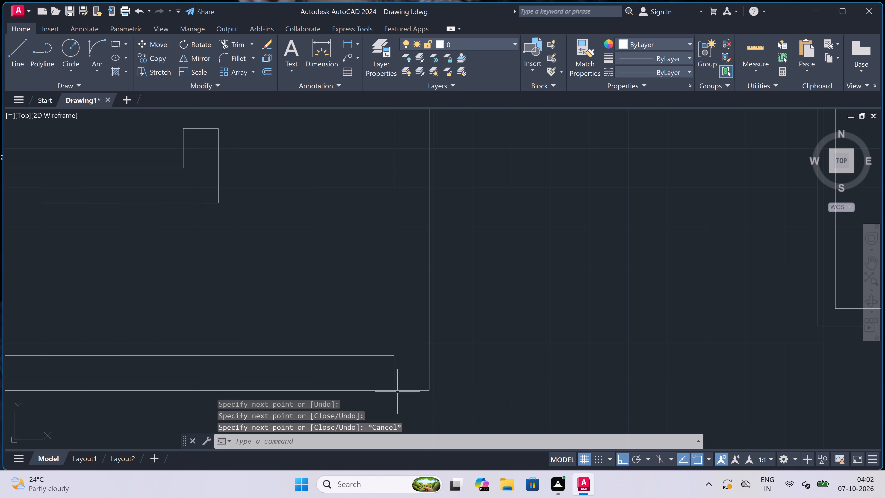
Trim the inner wall line's leftover end inside the bottom right wall corner of the C-shaped block's room.
{"action": "type", "text": "tr"}
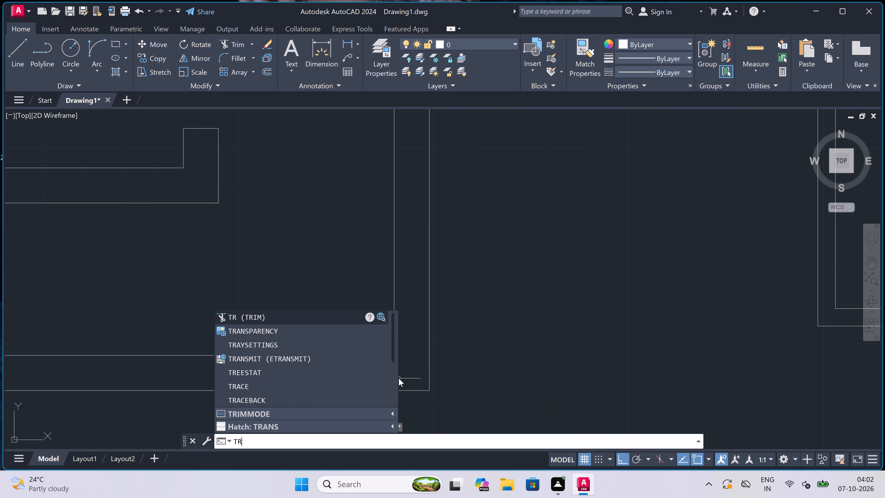
{"action": "key", "text": "space"}
{"action": "left_click", "coordinate": [399, 378]}
{"action": "left_click", "coordinate": [378, 378]}
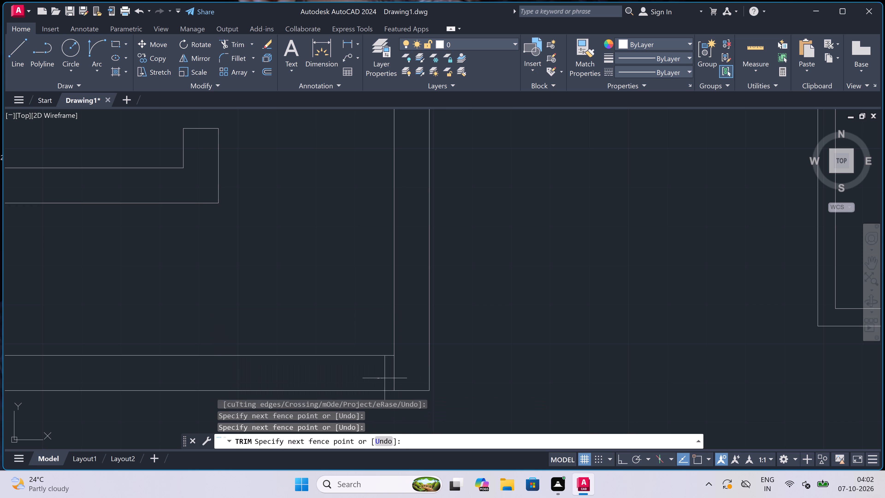
{"action": "left_click", "coordinate": [417, 376]}
Trim the two short vertical lines crossing the top wall of the C-shaped block's room.
{"action": "scroll", "coordinate": [414, 375], "scroll_direction": "down", "scroll_amount": 5}
{"action": "scroll", "coordinate": [411, 328], "scroll_direction": "up", "scroll_amount": 3}
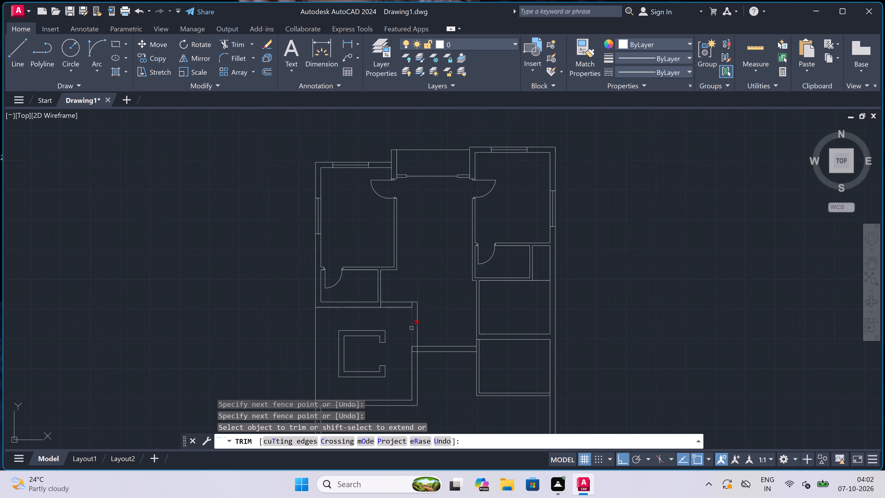
{"action": "scroll", "coordinate": [404, 264], "scroll_direction": "up", "scroll_amount": 3}
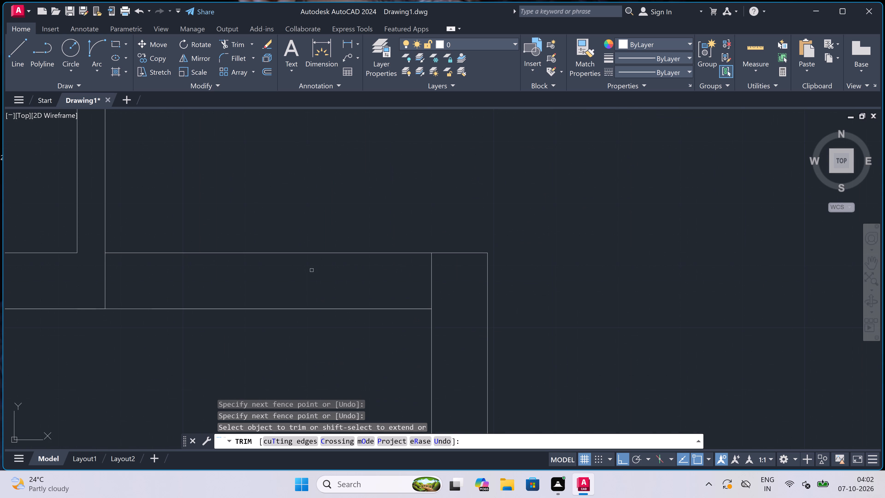
{"action": "left_click_drag", "start_coordinate": [78, 276], "coordinate": [80, 277]}
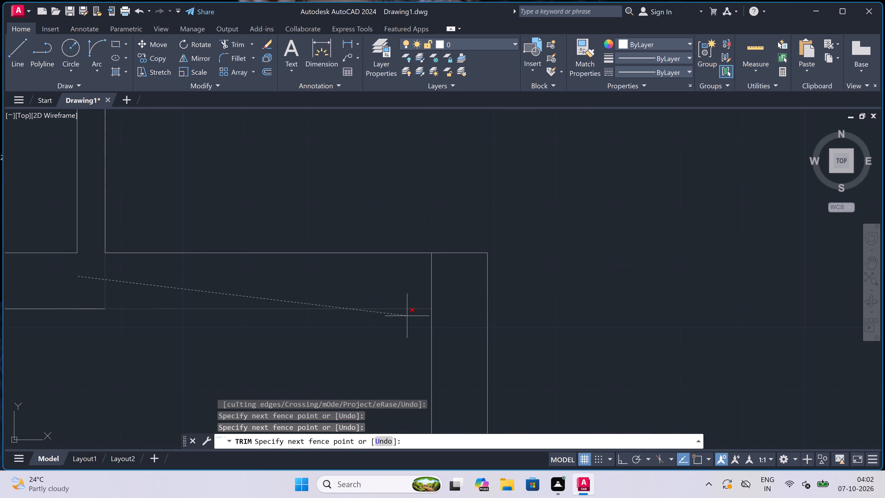
{"action": "left_click", "coordinate": [458, 280]}
Trim the overlapping lines where the 9" cross wall meets the right wall of the C-shaped block's room, opening the junction.
{"action": "scroll", "coordinate": [458, 280], "scroll_direction": "down", "scroll_amount": 5}
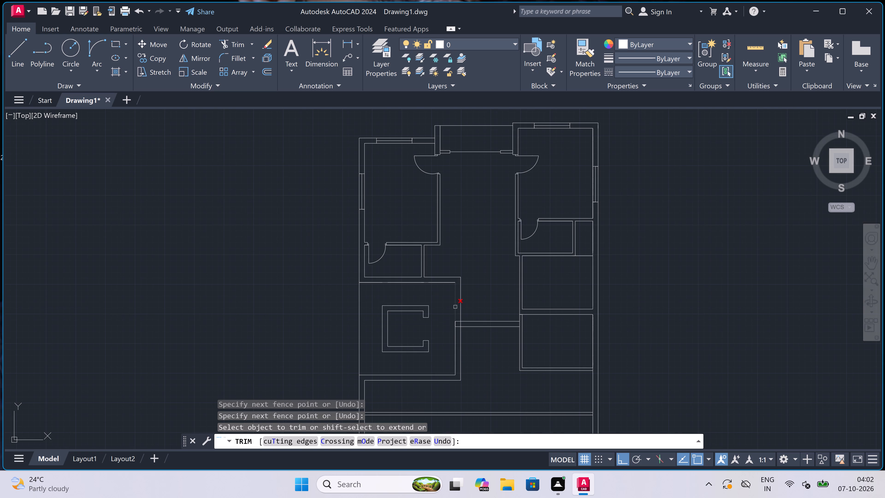
{"action": "scroll", "coordinate": [454, 335], "scroll_direction": "up", "scroll_amount": 5}
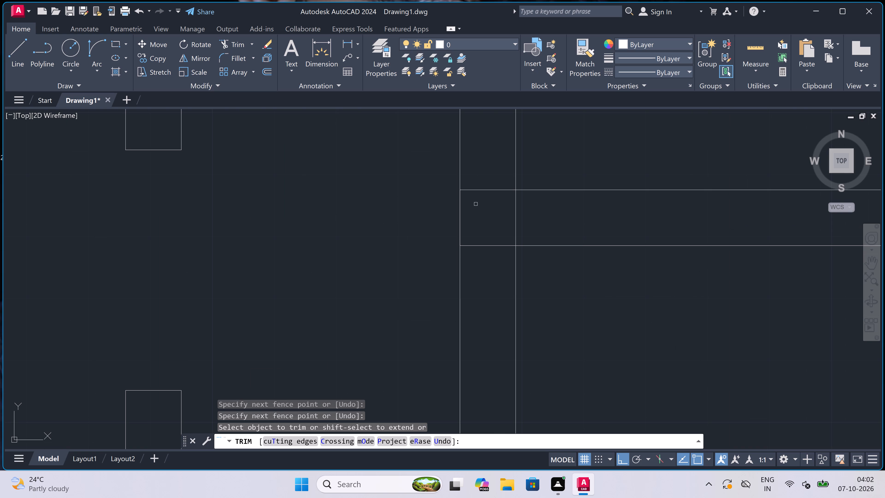
{"action": "left_click", "coordinate": [493, 175]}
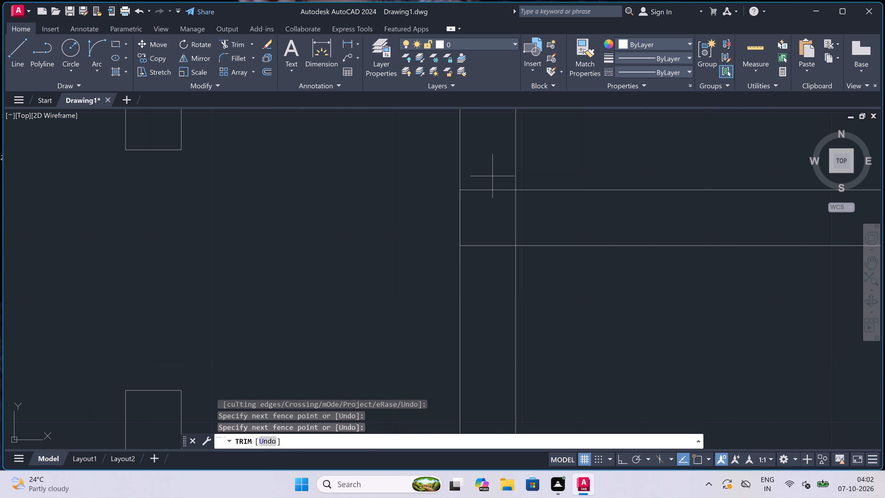
{"action": "left_click", "coordinate": [490, 280]}
{"action": "left_click", "coordinate": [516, 223]}
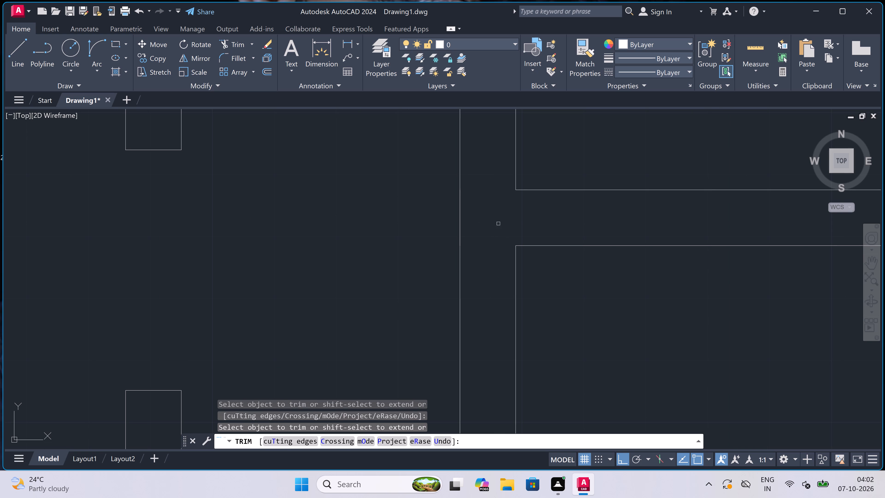
{"action": "scroll", "coordinate": [356, 215], "scroll_direction": "down", "scroll_amount": 4}
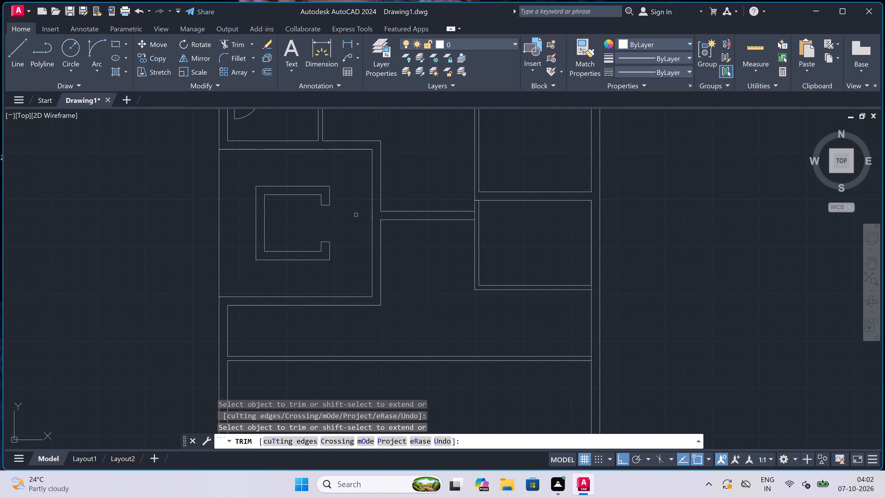
Draw a short line across the left wall of the upper of the two stacked right-side rooms, just below its top corner.
{"action": "key", "text": "Escape"}
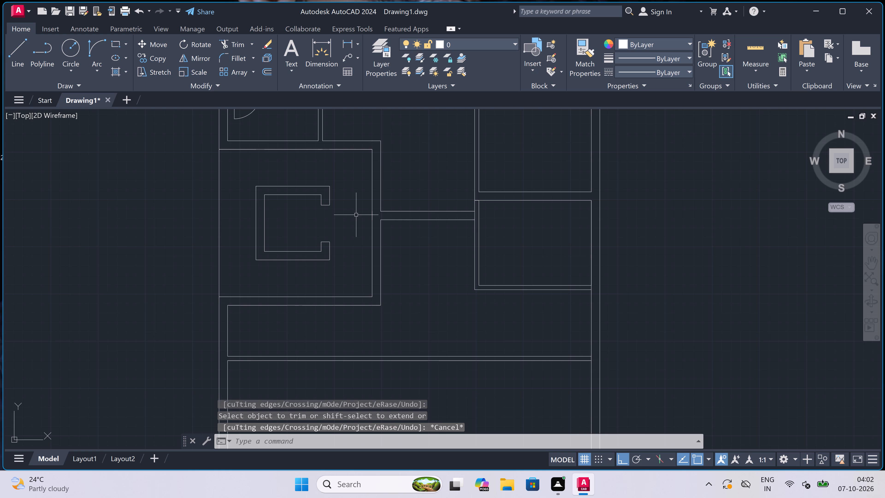
{"action": "scroll", "coordinate": [356, 215], "scroll_direction": "down", "scroll_amount": 1}
{"action": "scroll", "coordinate": [438, 231], "scroll_direction": "up", "scroll_amount": 1}
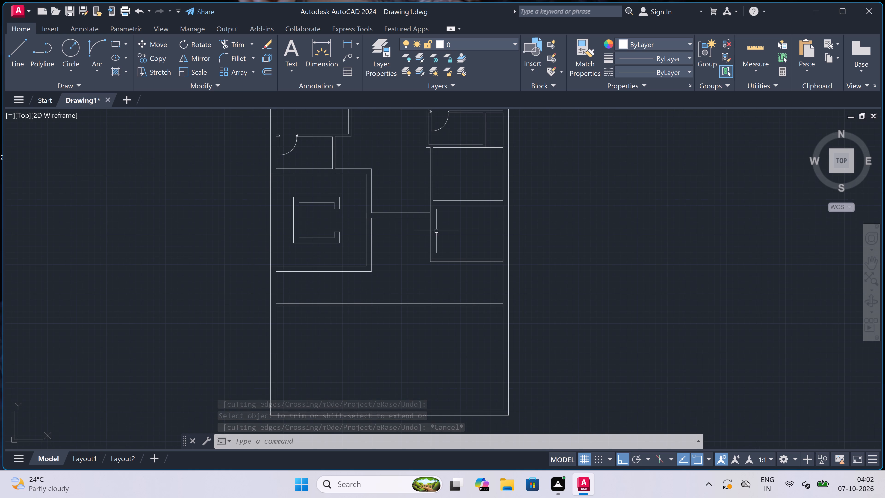
{"action": "scroll", "coordinate": [438, 231], "scroll_direction": "up", "scroll_amount": 1}
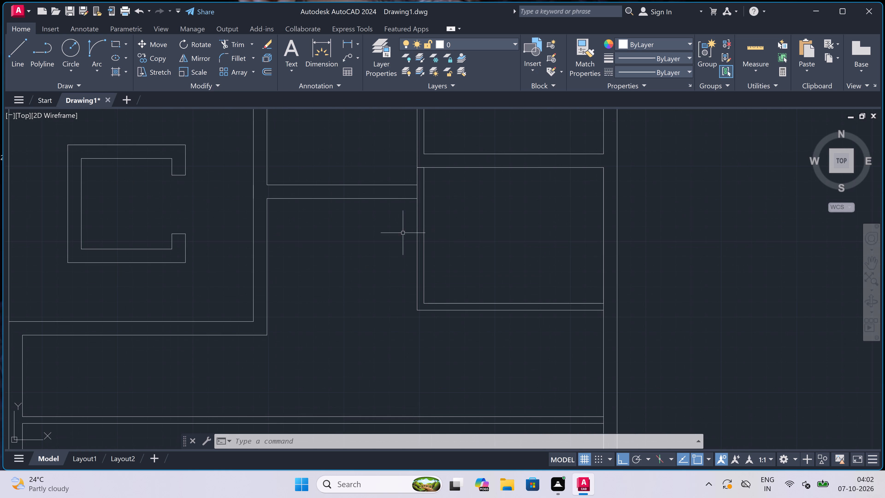
{"action": "scroll", "coordinate": [401, 234], "scroll_direction": "down", "scroll_amount": 2}
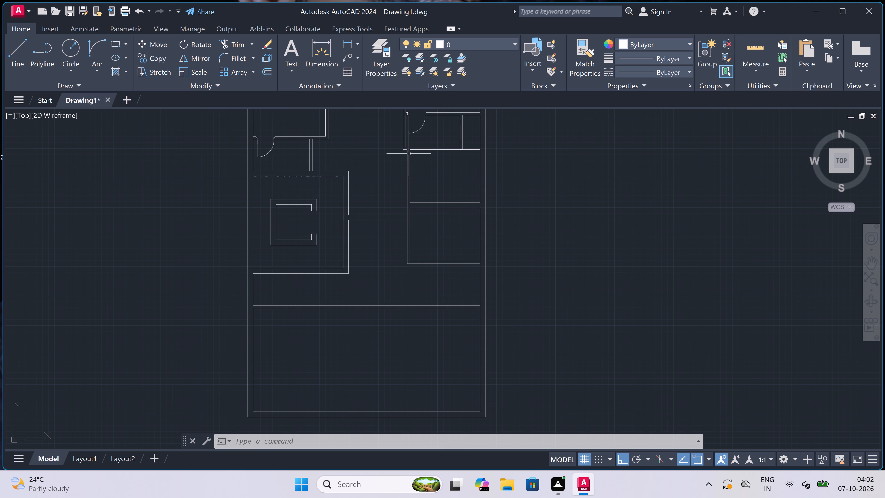
{"action": "scroll", "coordinate": [411, 148], "scroll_direction": "up", "scroll_amount": 2}
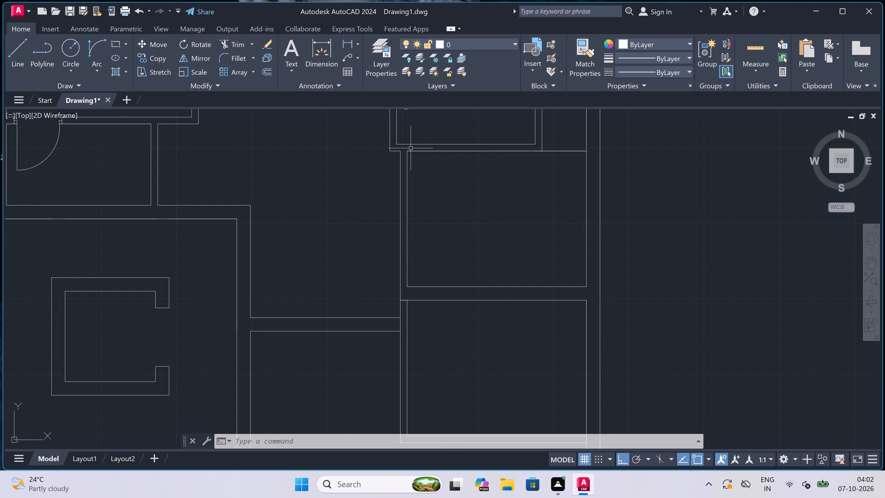
{"action": "key", "text": "l"}
{"action": "key", "text": "space"}
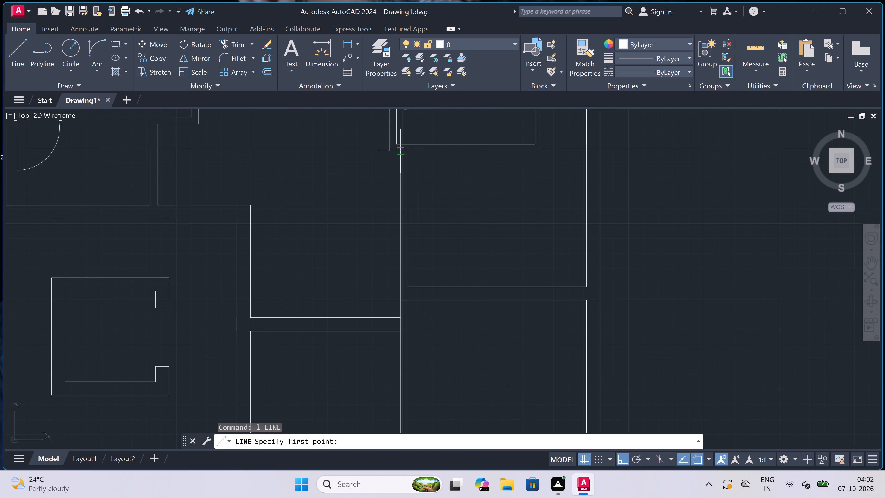
{"action": "scroll", "coordinate": [384, 155], "scroll_direction": "up", "scroll_amount": 2}
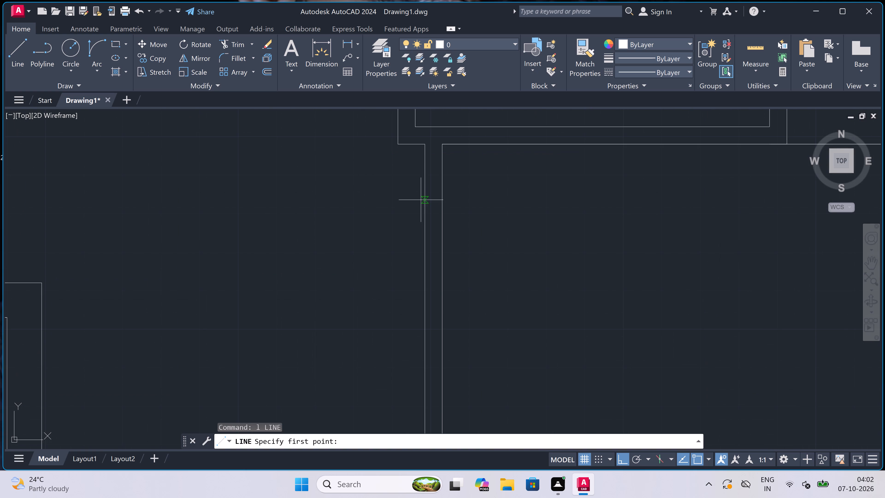
{"action": "left_click_drag", "start_coordinate": [423, 209], "coordinate": [430, 209]}
{"action": "left_click", "coordinate": [444, 209]}
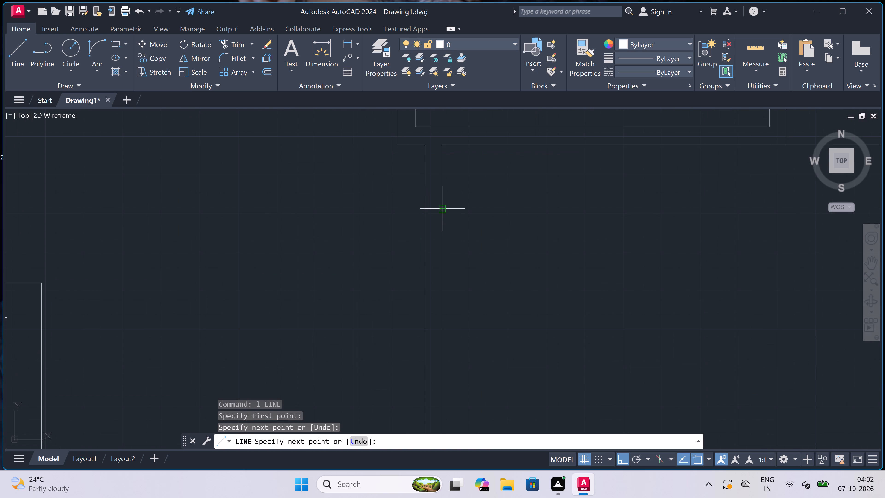
{"action": "key", "text": "Escape"}
{"action": "scroll", "coordinate": [443, 207], "scroll_direction": "down", "scroll_amount": 2}
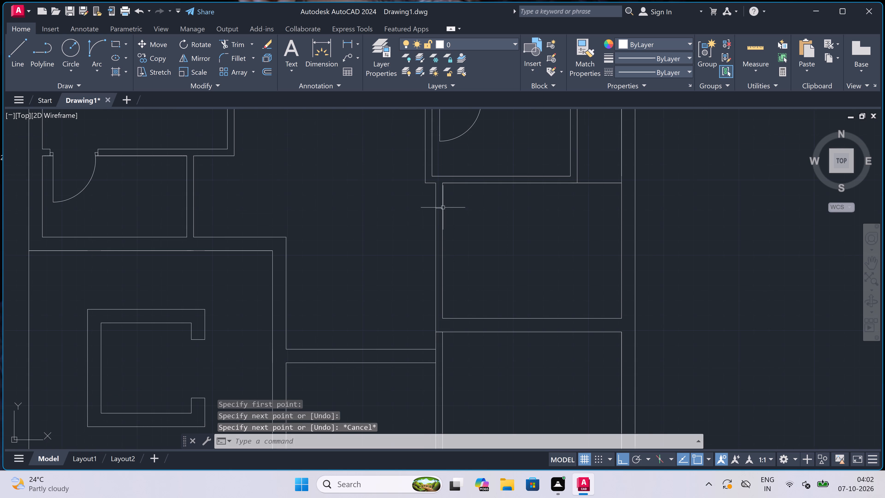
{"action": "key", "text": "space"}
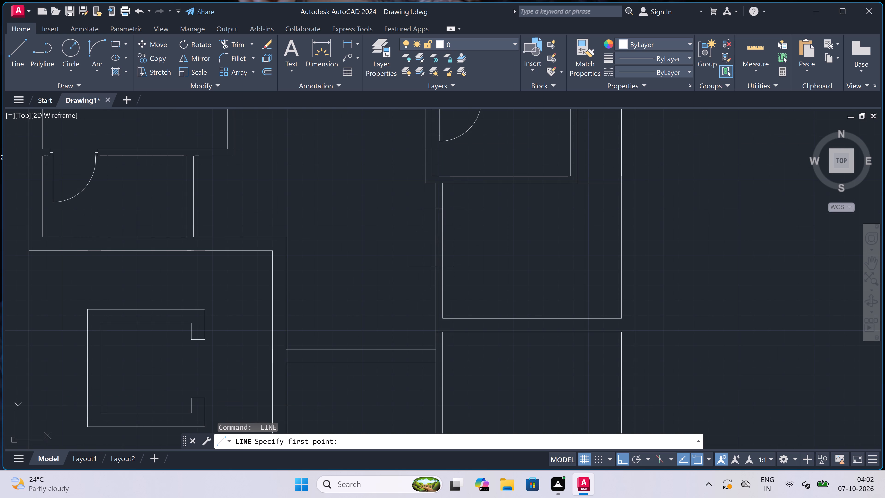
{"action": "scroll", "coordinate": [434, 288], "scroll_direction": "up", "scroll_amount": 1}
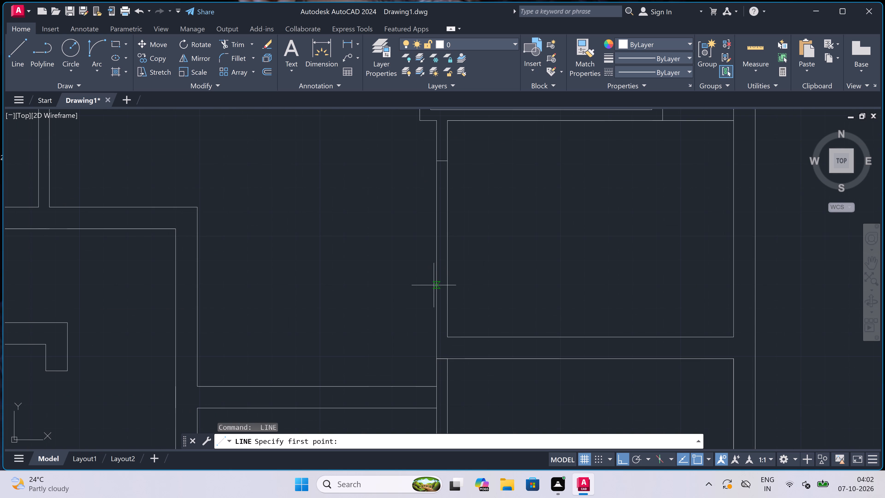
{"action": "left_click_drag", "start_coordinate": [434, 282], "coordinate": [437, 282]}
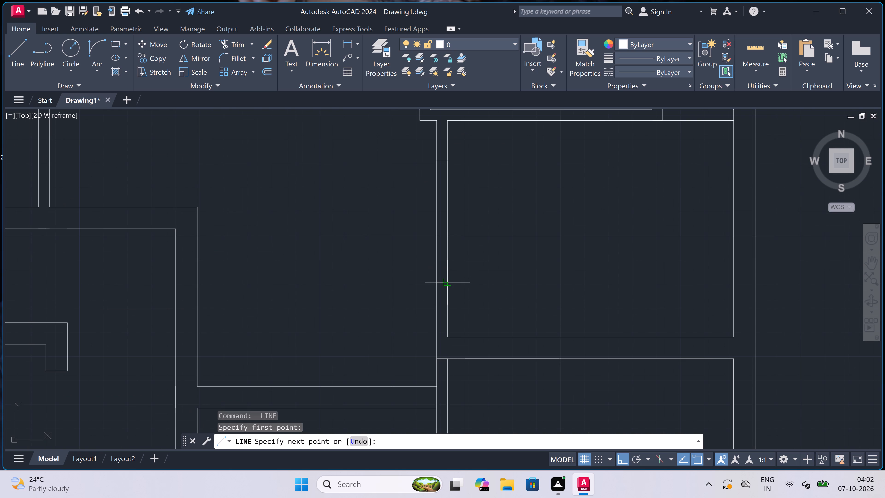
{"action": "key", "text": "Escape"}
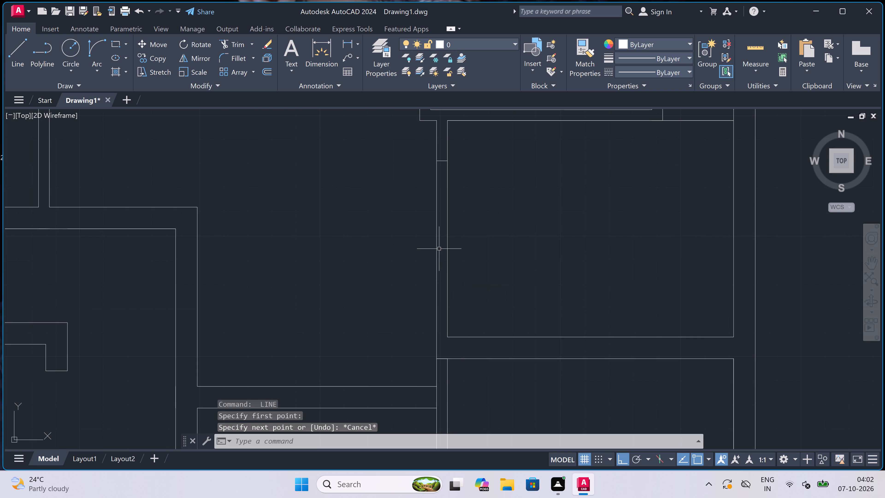
Draw a second short line across the same wall, lower down, to mark the other side of the opening.
{"action": "key", "text": "space"}
{"action": "left_click", "coordinate": [437, 252]}
{"action": "left_click", "coordinate": [446, 252]}
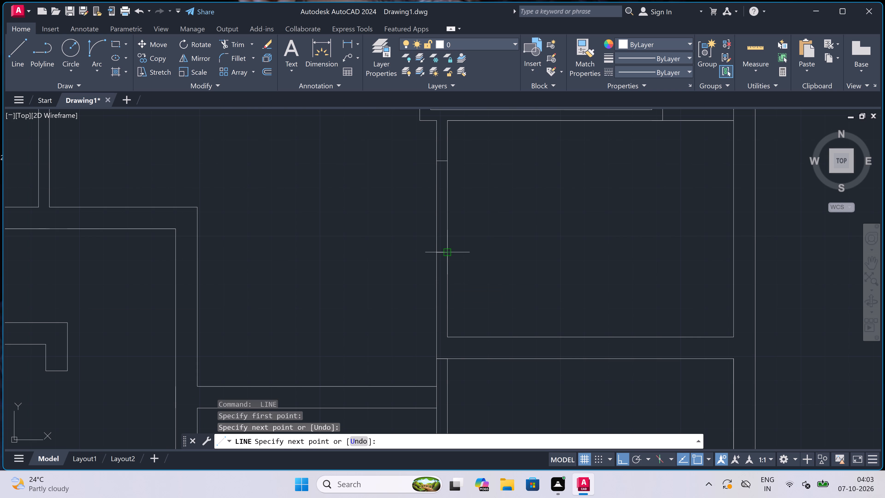
{"action": "key", "text": "Escape"}
Trim both wall lines between the two short cross lines to open the upper right-side room's left wall.
{"action": "key", "text": "t"}
{"action": "key", "text": "r"}
{"action": "key", "text": "space"}
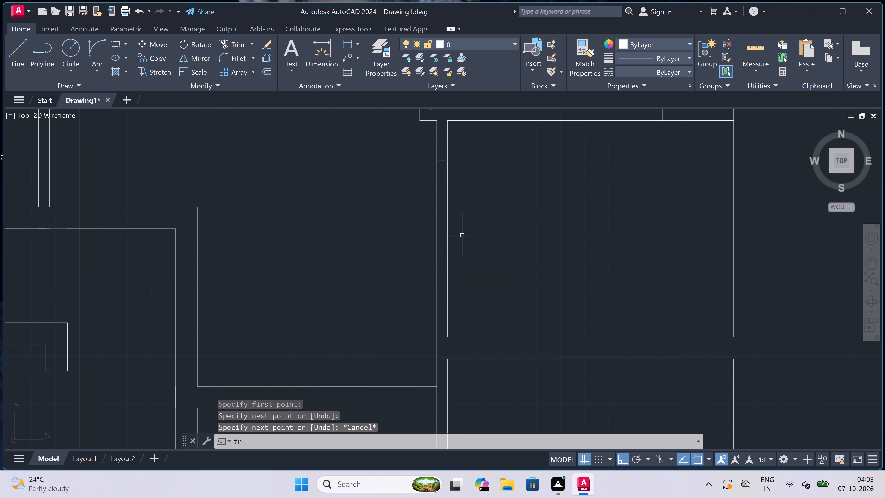
{"action": "left_click", "coordinate": [462, 235]}
{"action": "left_click", "coordinate": [417, 230]}
{"action": "key", "text": "Escape"}
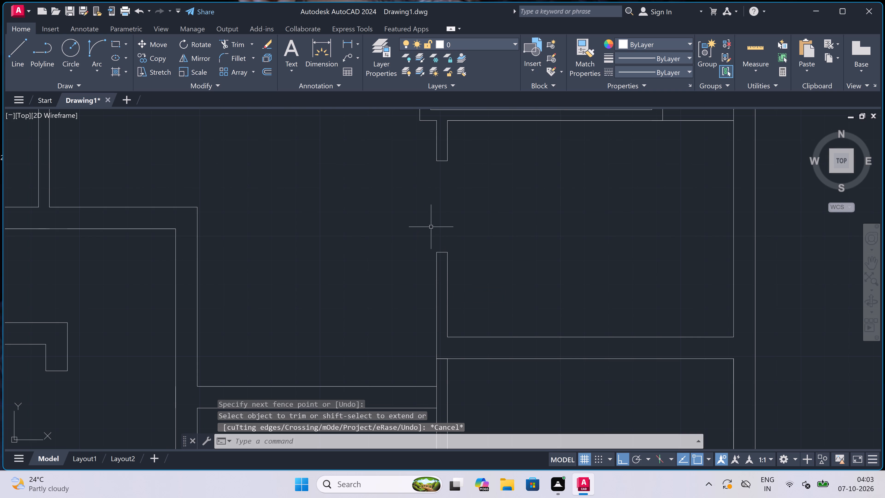
Draw an L-shaped line inside the upper right-side room, running along the bottom wall and up beside the right wall to the top wall.
{"action": "key", "text": "l"}
{"action": "key", "text": "space"}
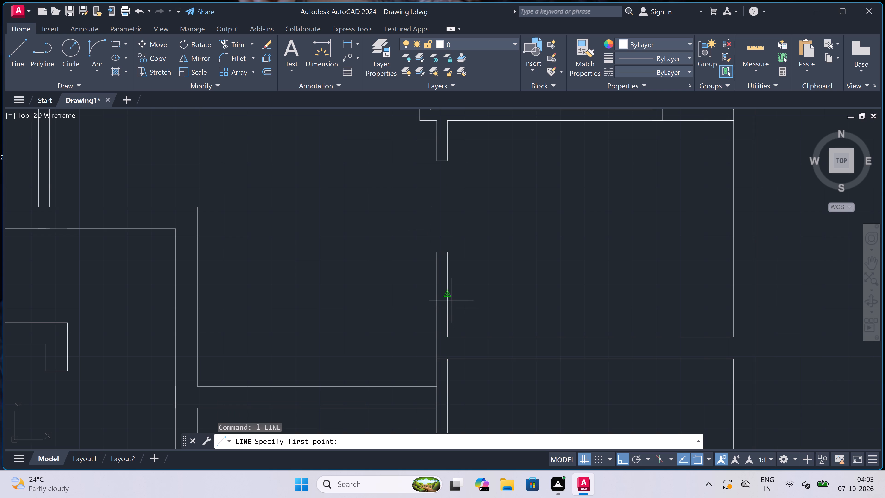
{"action": "left_click_drag", "start_coordinate": [448, 302], "coordinate": [469, 302]}
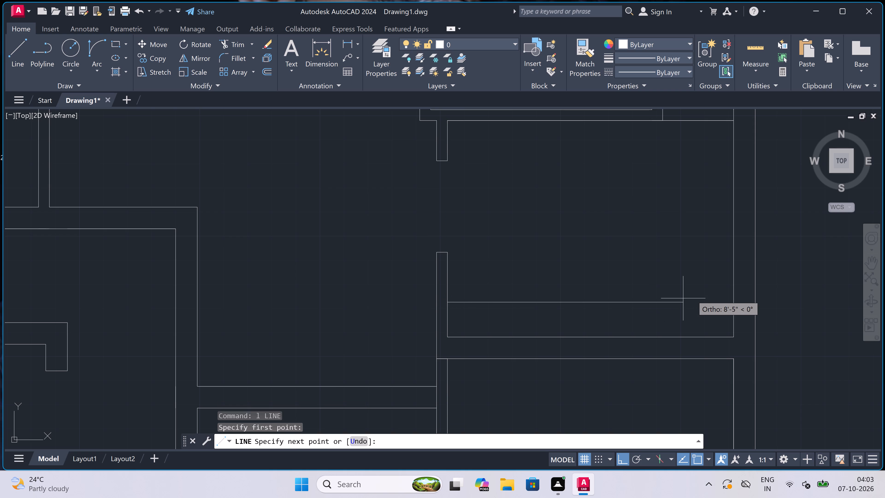
{"action": "left_click_drag", "start_coordinate": [699, 299], "coordinate": [700, 296]}
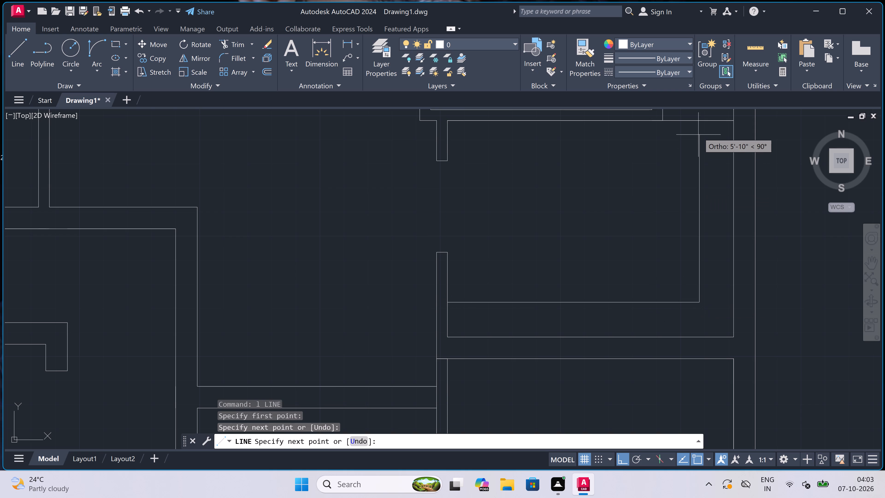
{"action": "left_click", "coordinate": [697, 120]}
{"action": "key", "text": "Escape"}
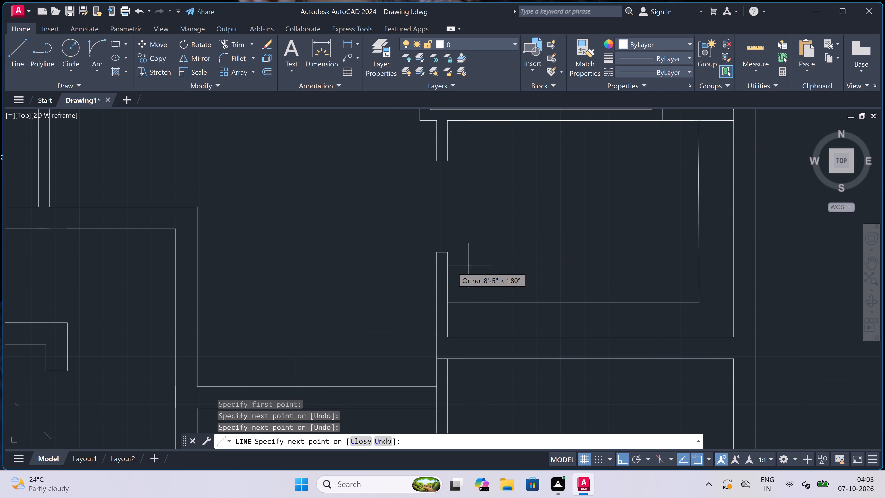
Draw two short lines across the left wall of the lower right-side room, one below the passage wall and one near the bottom corner.
{"action": "scroll", "coordinate": [425, 256], "scroll_direction": "down", "scroll_amount": 4}
{"action": "scroll", "coordinate": [431, 281], "scroll_direction": "up", "scroll_amount": 4}
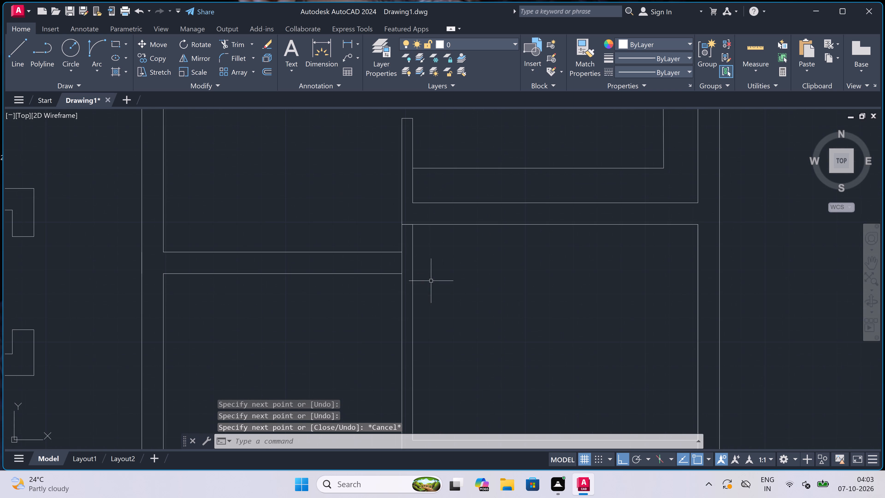
{"action": "scroll", "coordinate": [431, 280], "scroll_direction": "down", "scroll_amount": 1}
{"action": "key", "text": "l"}
{"action": "key", "text": "space"}
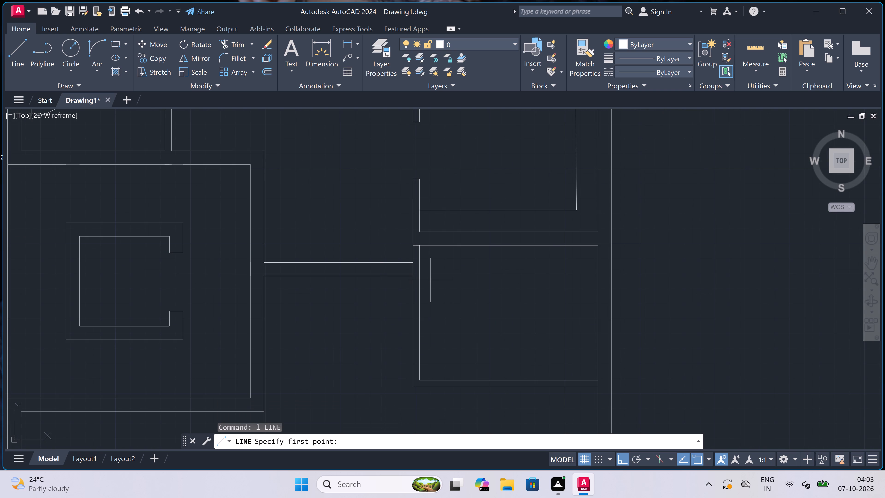
{"action": "scroll", "coordinate": [413, 286], "scroll_direction": "up", "scroll_amount": 1}
{"action": "left_click", "coordinate": [414, 304]}
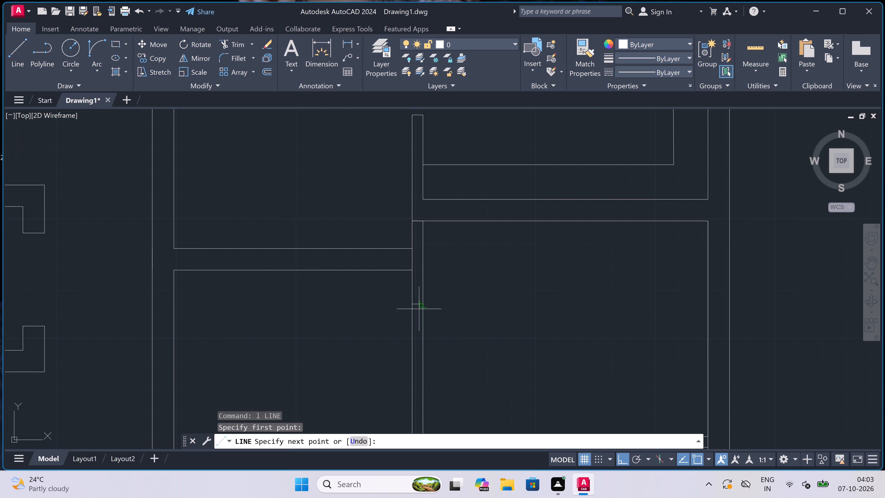
{"action": "double_click", "coordinate": [421, 309]}
{"action": "key", "text": "Escape"}
{"action": "scroll", "coordinate": [422, 289], "scroll_direction": "down", "scroll_amount": 3}
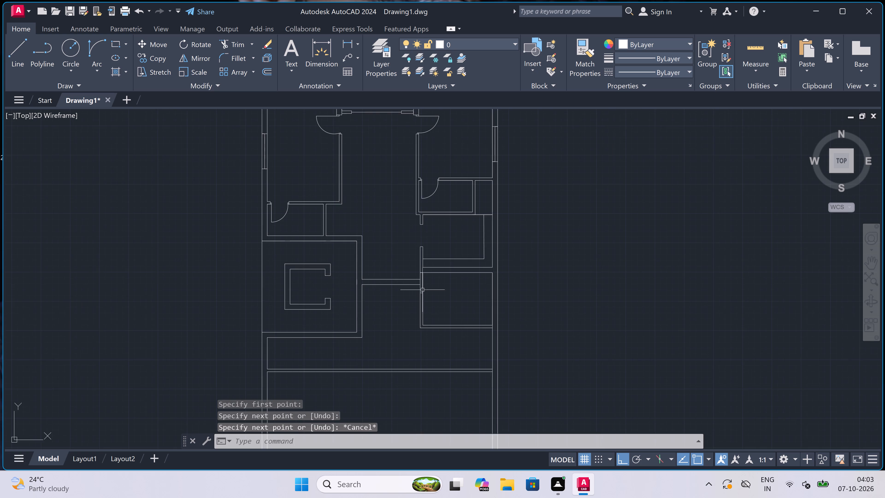
{"action": "scroll", "coordinate": [422, 314], "scroll_direction": "up", "scroll_amount": 3}
{"action": "key", "text": "space"}
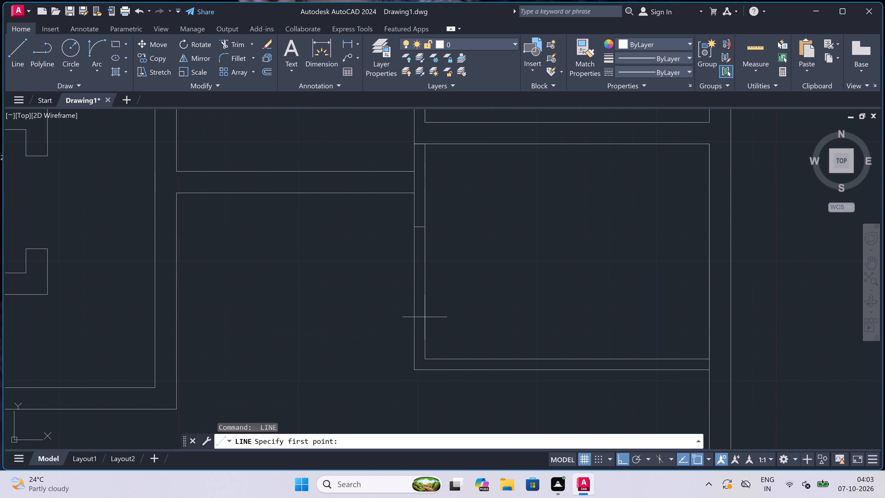
{"action": "left_click", "coordinate": [425, 327]}
{"action": "left_click", "coordinate": [417, 327]}
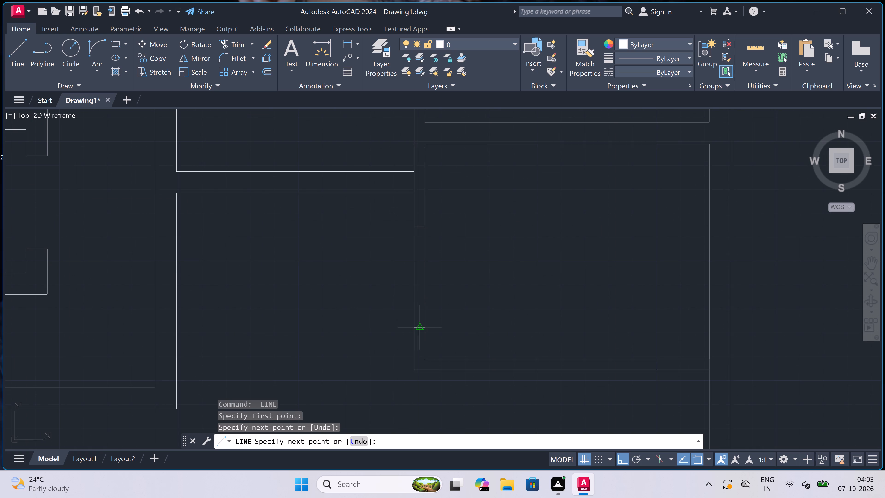
{"action": "key", "text": "Escape"}
Trim both wall lines between the two short cross lines to open the lower right-side room's left wall.
{"action": "key", "text": "t"}
{"action": "key", "text": "r"}
{"action": "key", "text": "space"}
{"action": "double_click", "coordinate": [451, 291]}
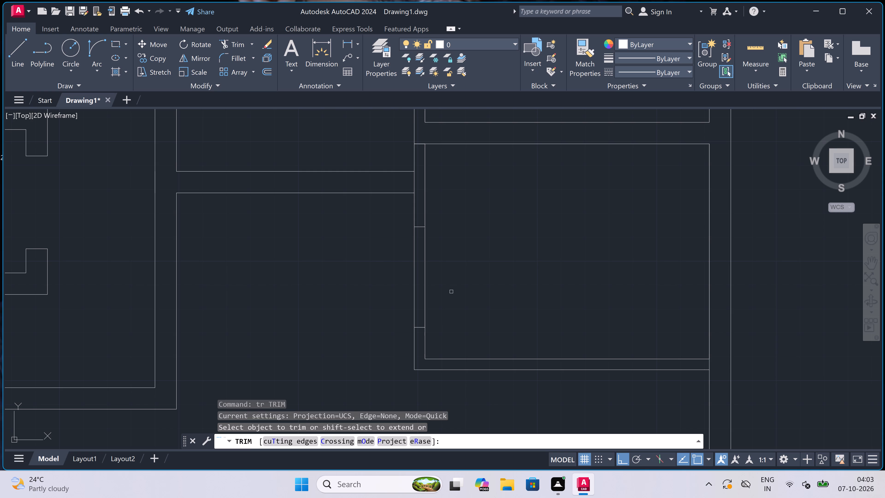
{"action": "left_click", "coordinate": [363, 292]}
{"action": "key", "text": "Escape"}
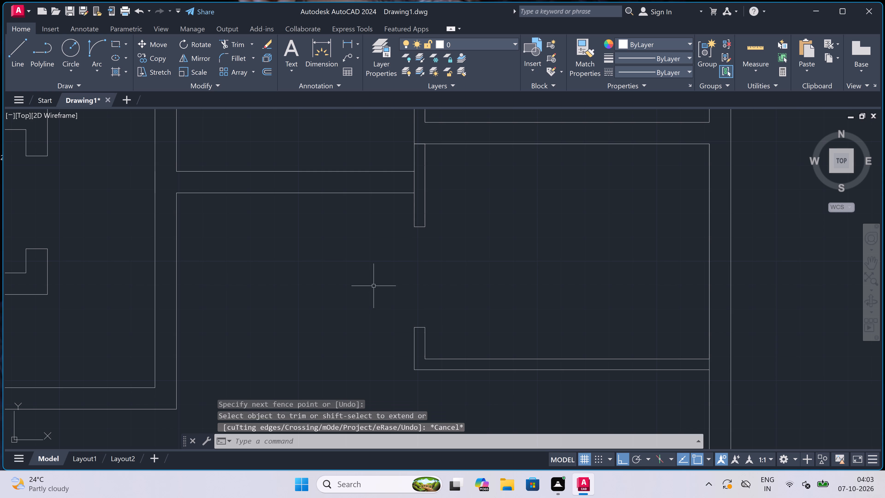
Trim the wall-end line at the lower right-side room's top left corner and the vertical line closing off the passage cross wall.
{"action": "key", "text": "space"}
{"action": "scroll", "coordinate": [422, 140], "scroll_direction": "up", "scroll_amount": 3}
{"action": "left_click_drag", "start_coordinate": [420, 141], "coordinate": [420, 142]}
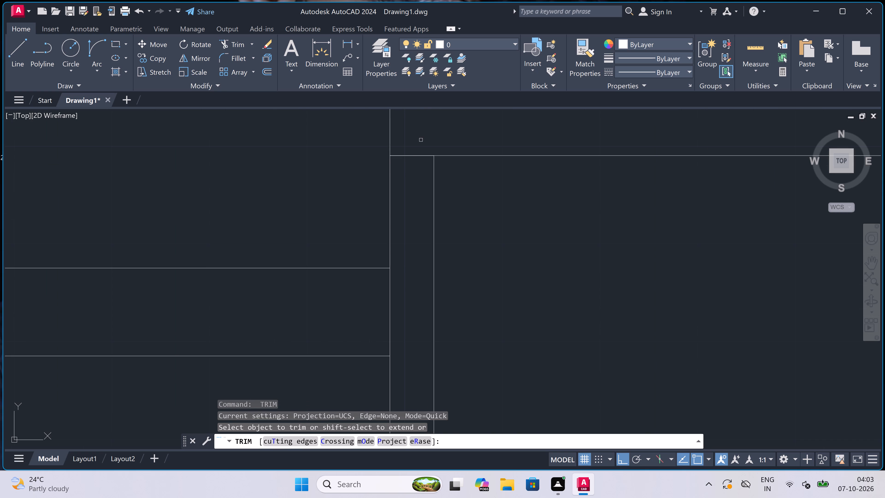
{"action": "left_click_drag", "start_coordinate": [420, 142], "coordinate": [420, 143]}
{"action": "left_click", "coordinate": [406, 255]}
{"action": "double_click", "coordinate": [401, 306]}
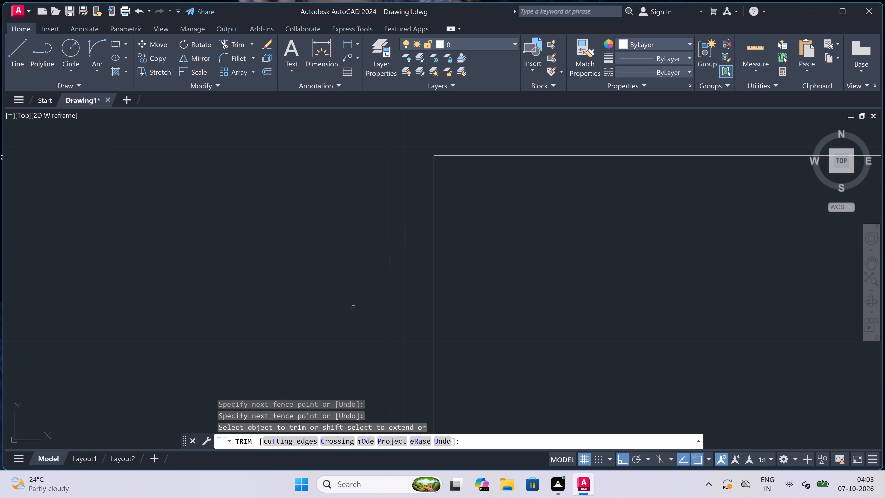
{"action": "left_click", "coordinate": [352, 307]}
{"action": "left_click", "coordinate": [397, 302]}
{"action": "left_click_drag", "start_coordinate": [373, 305], "coordinate": [373, 307]}
{"action": "scroll", "coordinate": [386, 291], "scroll_direction": "down", "scroll_amount": 7}
{"action": "scroll", "coordinate": [402, 311], "scroll_direction": "up", "scroll_amount": 2}
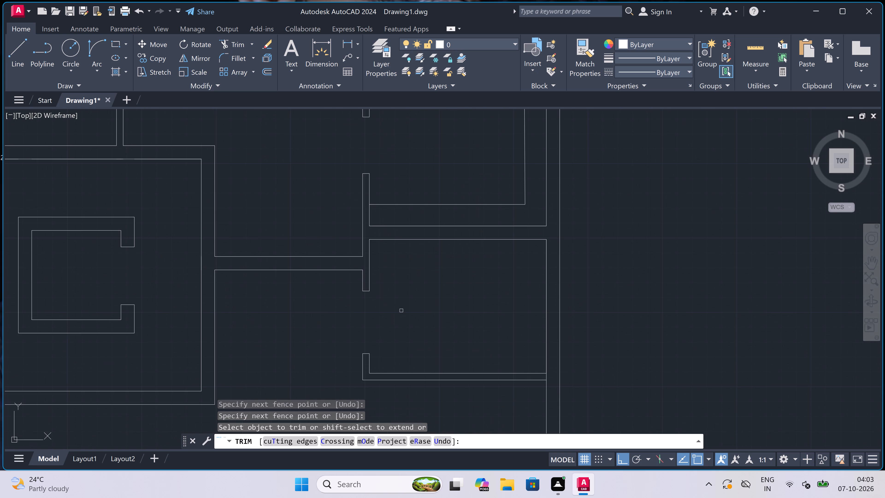
{"action": "key", "text": "Escape"}
Draw an L-shaped line inside the lower right-side room, about 8'-3" across from the left wall, turning down to the bottom wall.
{"action": "key", "text": "l"}
{"action": "key", "text": "space"}
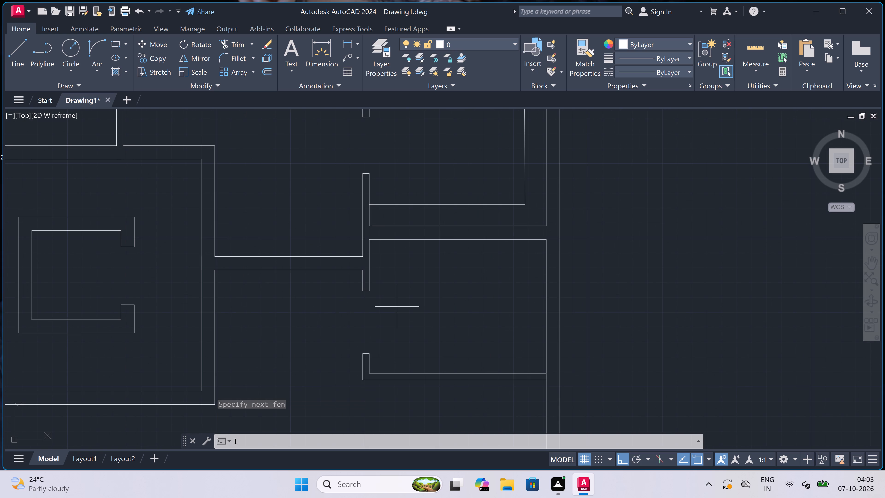
{"action": "double_click", "coordinate": [370, 271]}
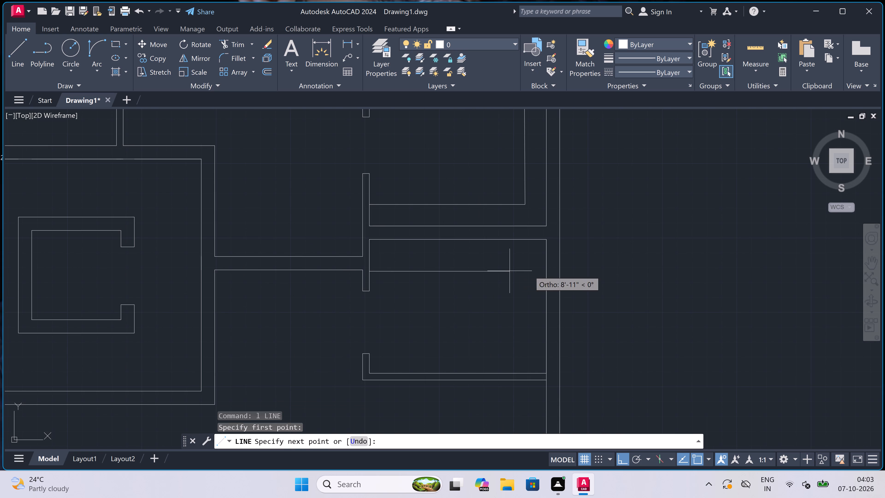
{"action": "left_click", "coordinate": [517, 272]}
{"action": "left_click", "coordinate": [517, 376]}
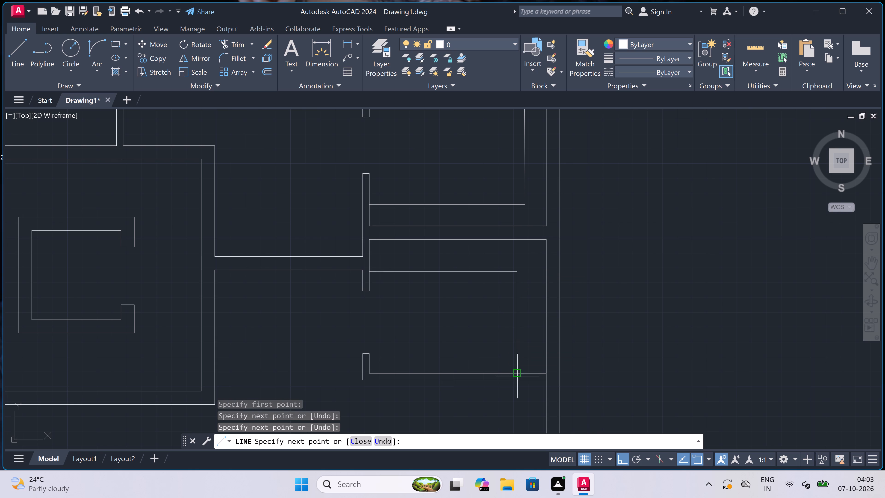
{"action": "key", "text": "Escape"}
Draw a 4.5" thick vertical partition across the long strip below the C-shaped outline's room, 8' from the strip's left inner corner.
{"action": "scroll", "coordinate": [399, 273], "scroll_direction": "down", "scroll_amount": 5}
{"action": "scroll", "coordinate": [400, 285], "scroll_direction": "up", "scroll_amount": 2}
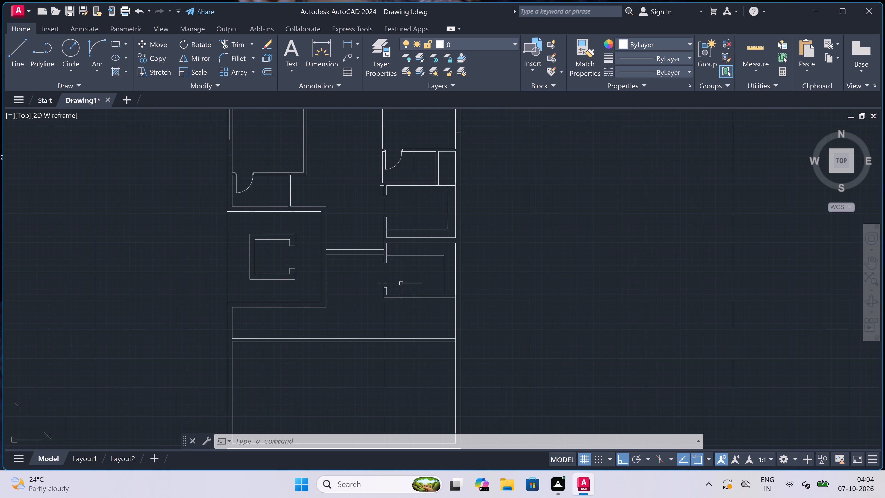
{"action": "scroll", "coordinate": [421, 279], "scroll_direction": "up", "scroll_amount": 1}
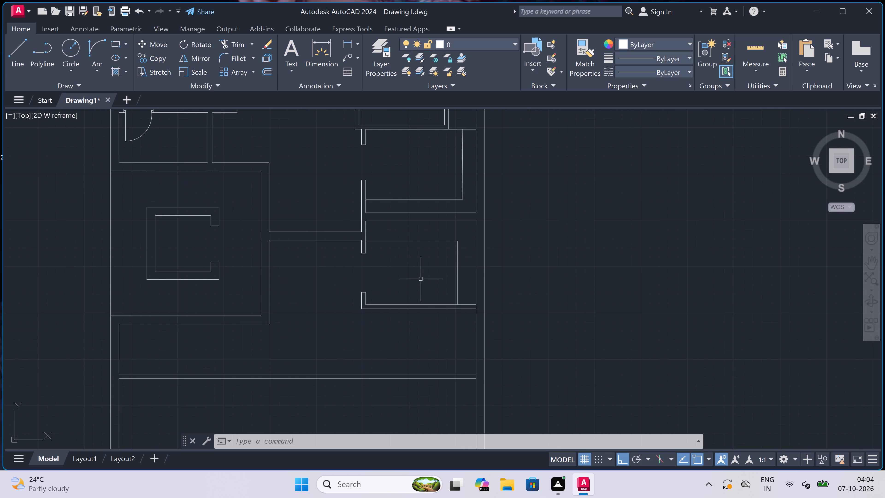
{"action": "scroll", "coordinate": [421, 279], "scroll_direction": "down", "scroll_amount": 1}
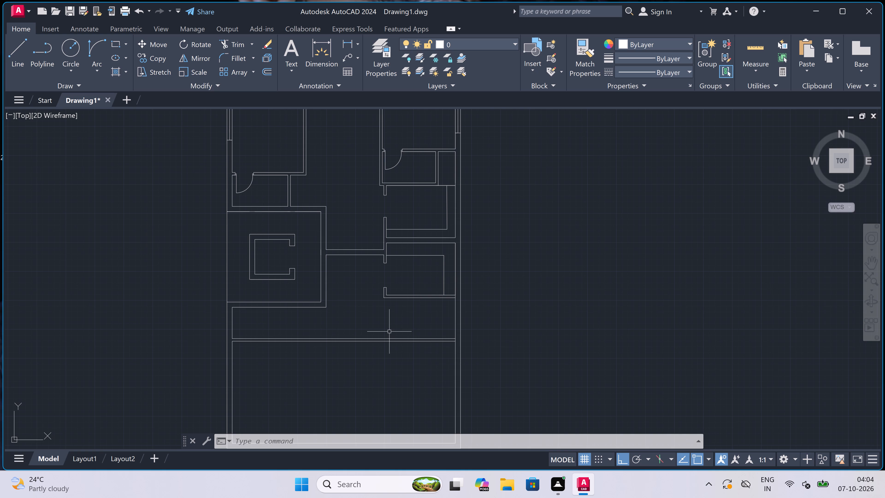
{"action": "scroll", "coordinate": [201, 308], "scroll_direction": "up", "scroll_amount": 2}
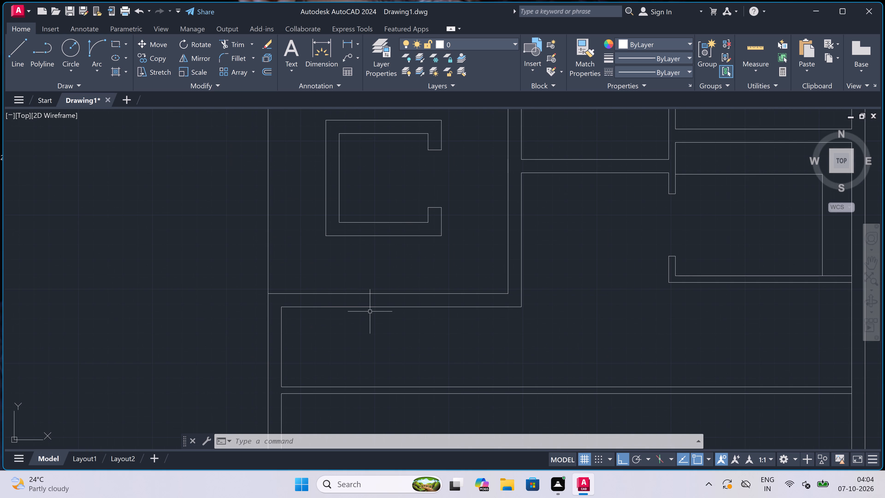
{"action": "scroll", "coordinate": [327, 340], "scroll_direction": "up", "scroll_amount": 1}
{"action": "key", "text": "l"}
{"action": "key", "text": "space"}
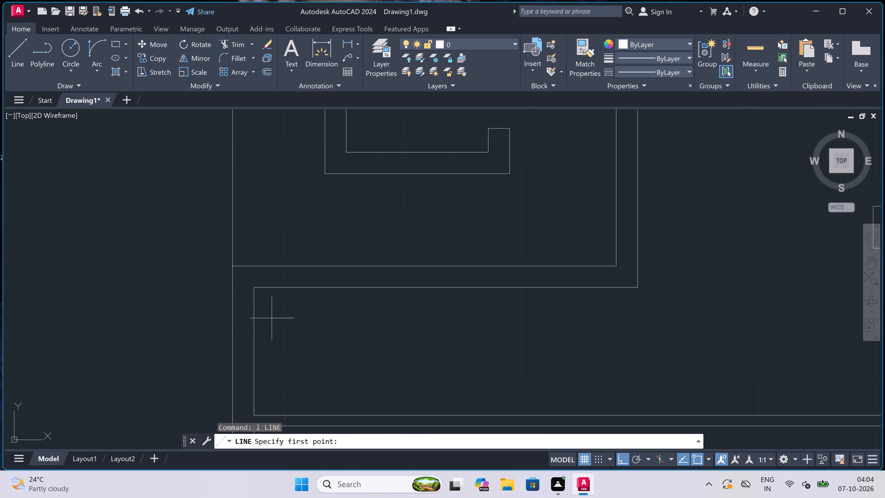
{"action": "left_click", "coordinate": [254, 288]}
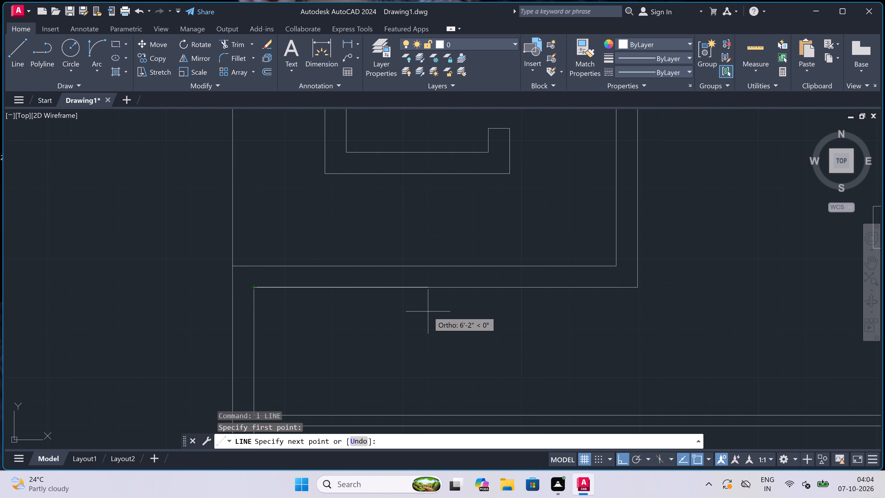
{"action": "type", "text": "8'"}
{"action": "key", "text": "space"}
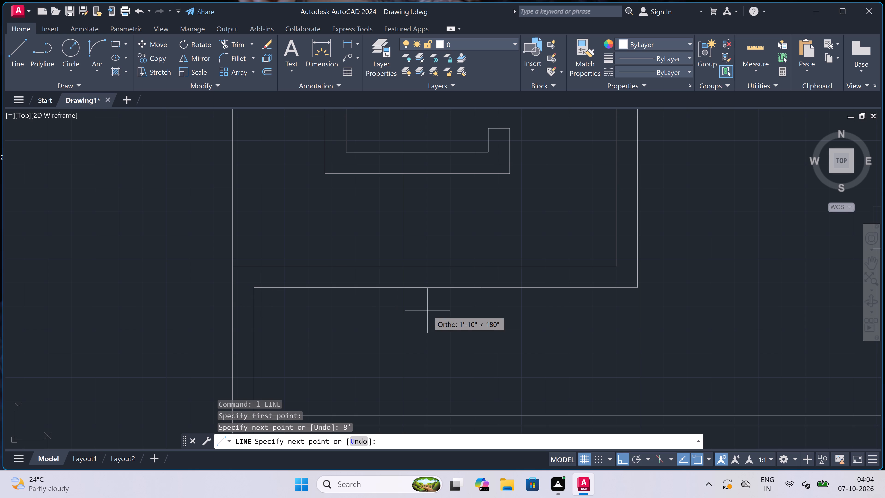
{"action": "left_click", "coordinate": [486, 419]}
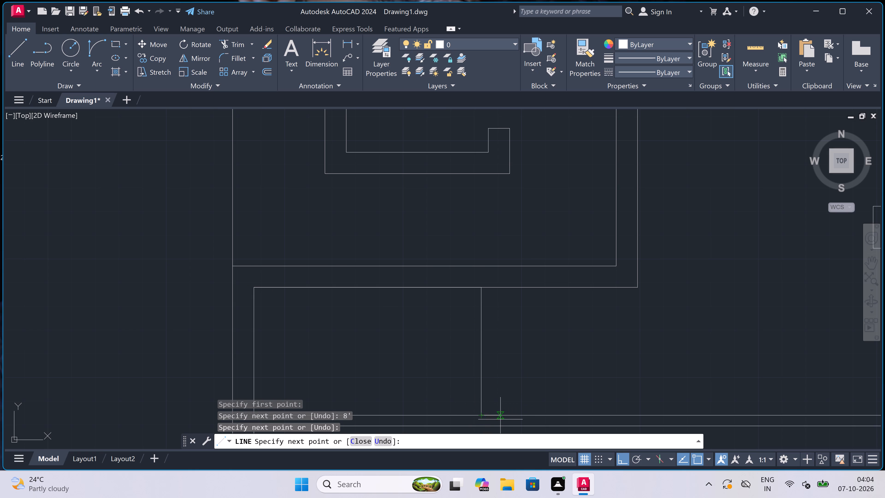
{"action": "type", "text": "4.5\""}
{"action": "key", "text": "space"}
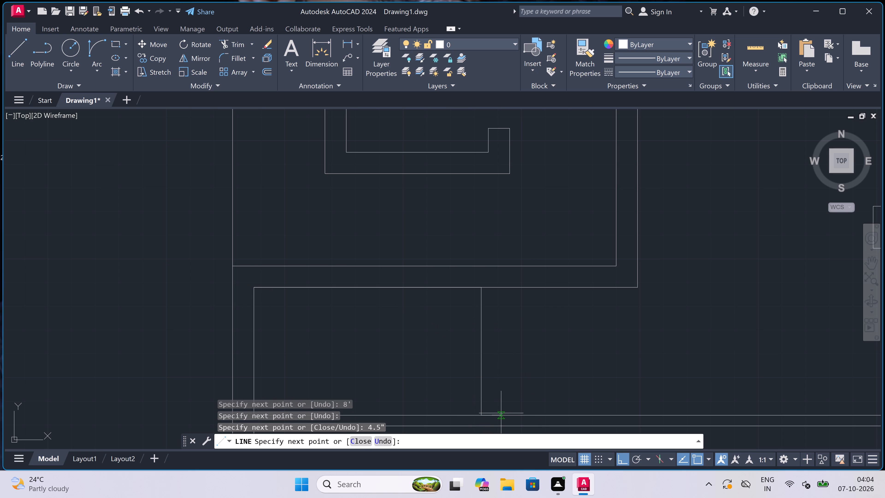
{"action": "left_click", "coordinate": [491, 288]}
{"action": "key", "text": "Escape"}
Draw a short line across the horizontal wall below, continuing the new partition's right face down to the wall's lower line.
{"action": "scroll", "coordinate": [491, 288], "scroll_direction": "down", "scroll_amount": 2}
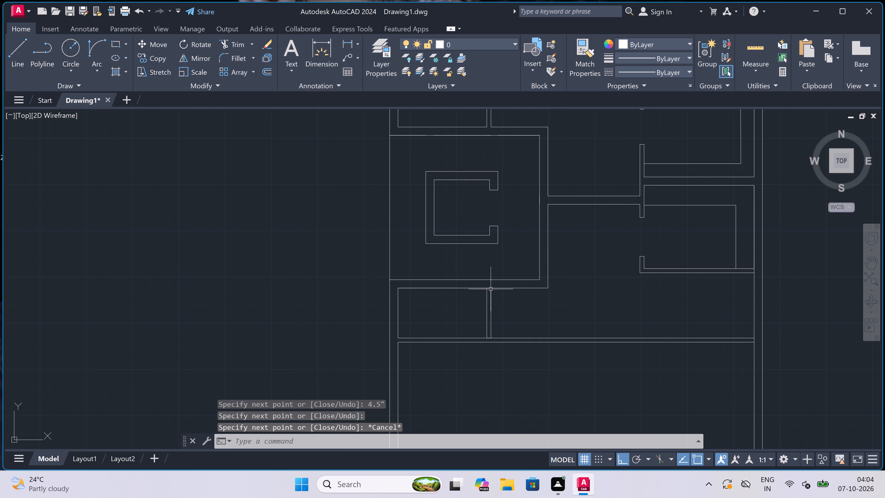
{"action": "scroll", "coordinate": [487, 332], "scroll_direction": "up", "scroll_amount": 3}
{"action": "key", "text": "space"}
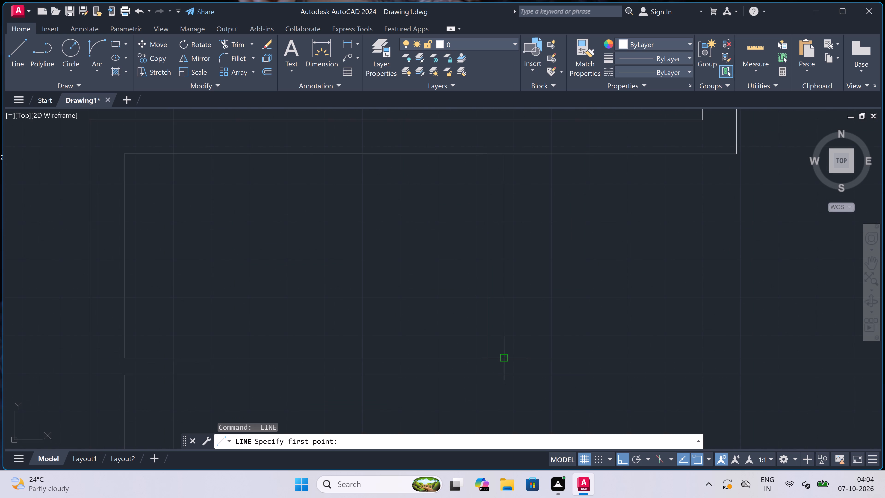
{"action": "left_click", "coordinate": [505, 357]}
{"action": "left_click", "coordinate": [503, 376]}
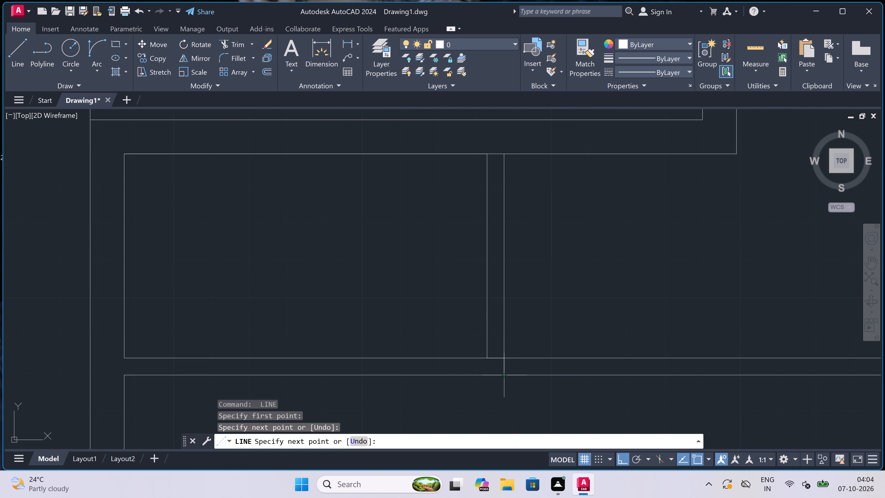
{"action": "key", "text": "Escape"}
Trim both horizontal wall lines to the right of the new partition and the leftover line between the partition faces at the corner.
{"action": "scroll", "coordinate": [452, 306], "scroll_direction": "down", "scroll_amount": 1}
{"action": "type", "text": "tr"}
{"action": "key", "text": "space"}
{"action": "left_click", "coordinate": [560, 315]}
{"action": "scroll", "coordinate": [547, 380], "scroll_direction": "down", "scroll_amount": 2}
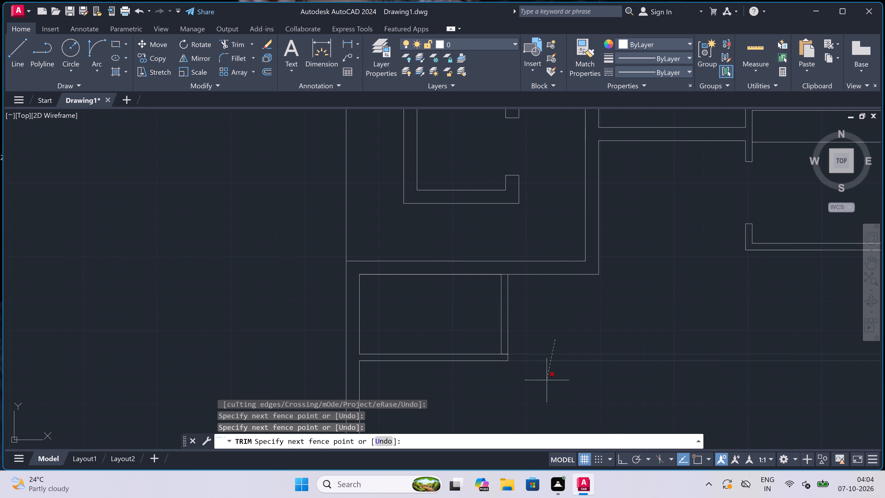
{"action": "left_click", "coordinate": [547, 380]}
{"action": "scroll", "coordinate": [514, 372], "scroll_direction": "up", "scroll_amount": 3}
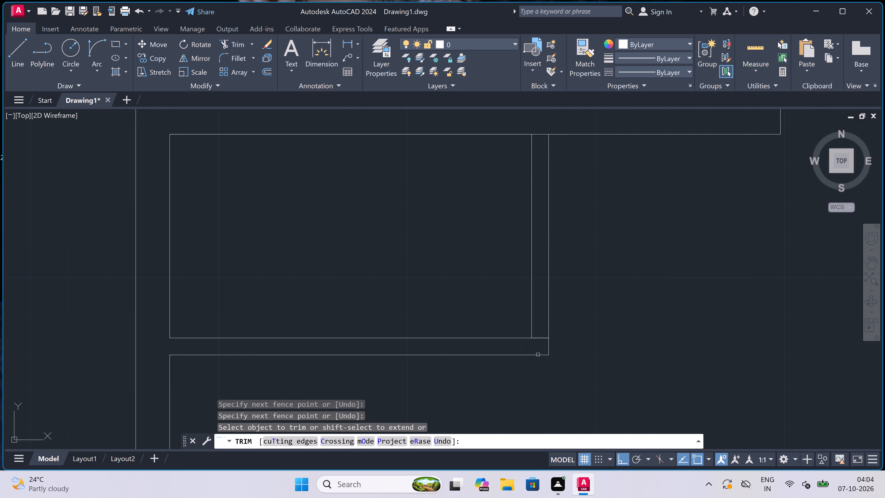
{"action": "scroll", "coordinate": [566, 335], "scroll_direction": "up", "scroll_amount": 2}
{"action": "left_click", "coordinate": [501, 321]}
{"action": "left_click", "coordinate": [495, 376]}
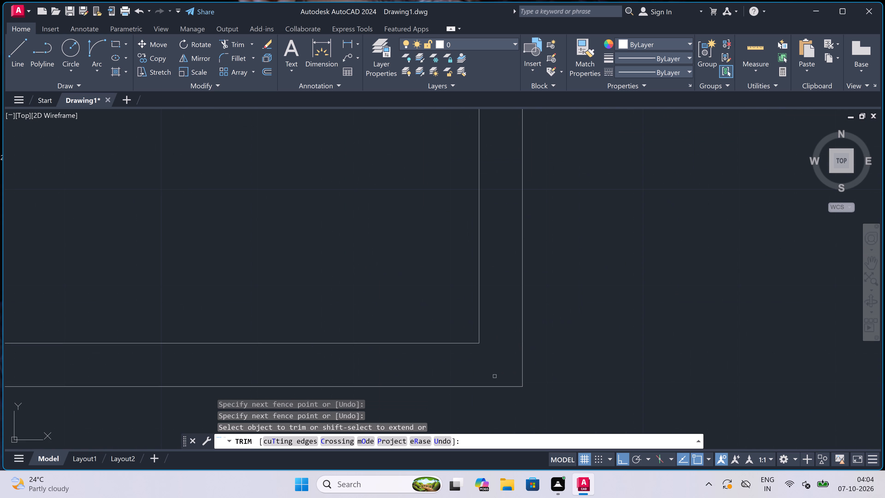
{"action": "scroll", "coordinate": [495, 376], "scroll_direction": "down", "scroll_amount": 6}
{"action": "scroll", "coordinate": [477, 343], "scroll_direction": "up", "scroll_amount": 2}
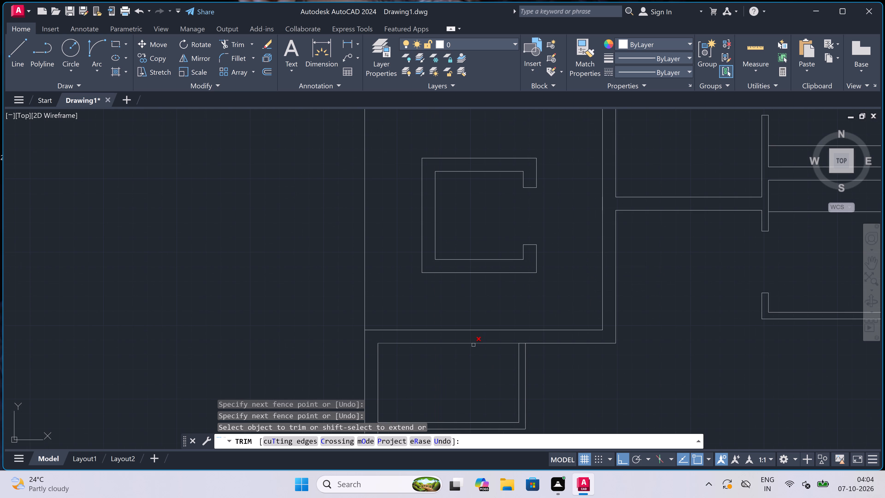
{"action": "key", "text": "Escape"}
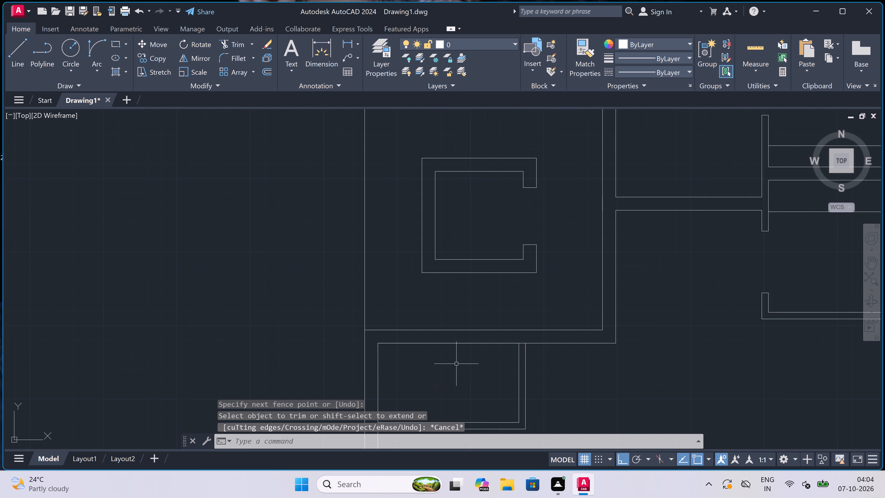
Draw a short vertical jamb line across the small room's bottom wall, just right of its lower left corner.
{"action": "scroll", "coordinate": [448, 379], "scroll_direction": "down", "scroll_amount": 2}
{"action": "scroll", "coordinate": [431, 406], "scroll_direction": "up", "scroll_amount": 4}
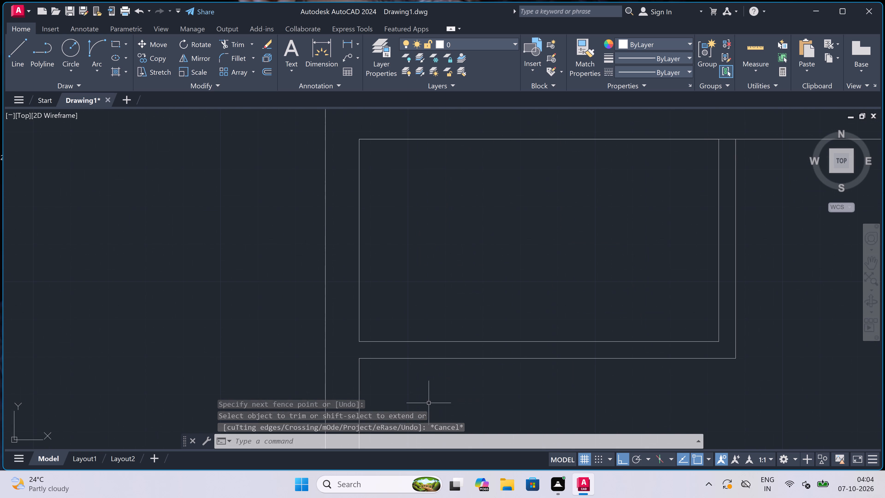
{"action": "scroll", "coordinate": [410, 377], "scroll_direction": "up", "scroll_amount": 2}
{"action": "key", "text": "l"}
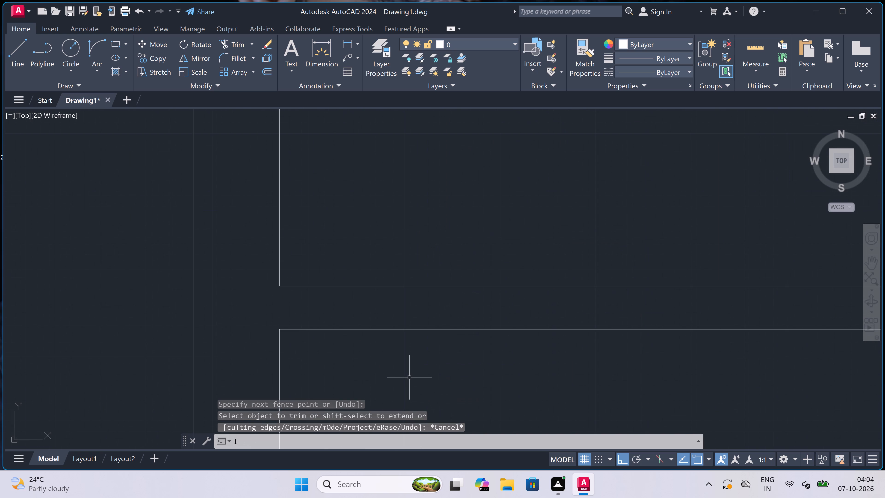
{"action": "key", "text": "space"}
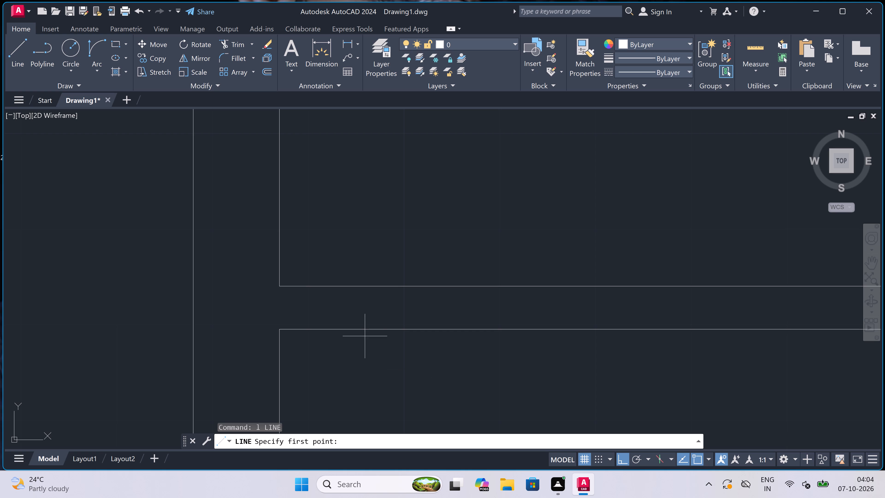
{"action": "left_click", "coordinate": [314, 289]}
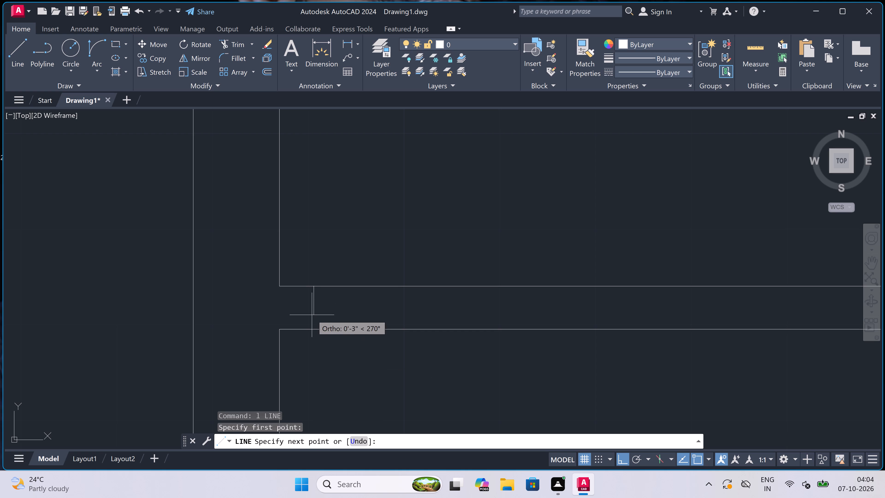
{"action": "left_click", "coordinate": [314, 321]}
{"action": "double_click", "coordinate": [316, 329]}
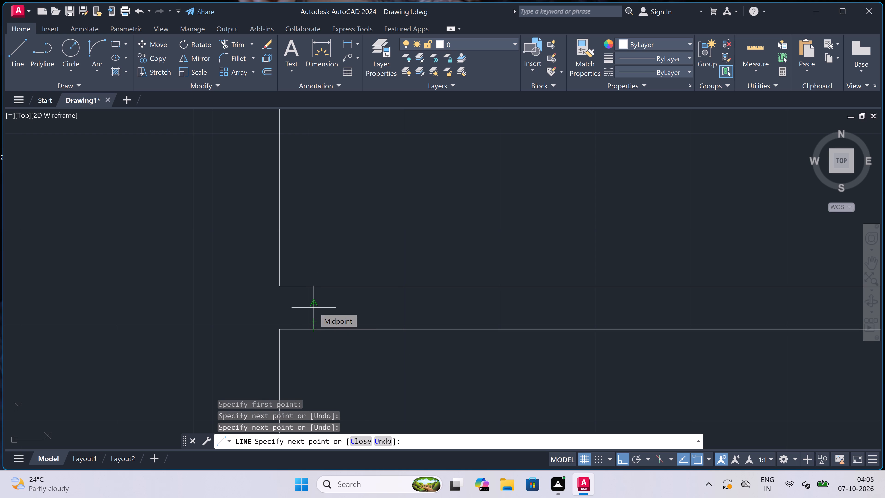
From near the jamb line's middle, draw a 2" horizontal segment to the right and a 2'9" line straight up as the door leaf.
{"action": "left_click", "coordinate": [314, 308]}
{"action": "scroll", "coordinate": [315, 298], "scroll_direction": "up", "scroll_amount": 3}
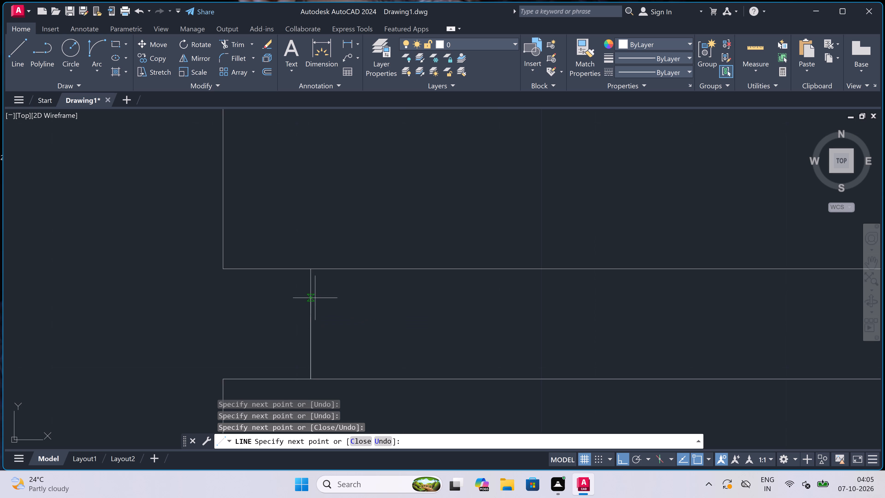
{"action": "key", "text": "ctrl+z"}
{"action": "scroll", "coordinate": [312, 306], "scroll_direction": "up", "scroll_amount": 4}
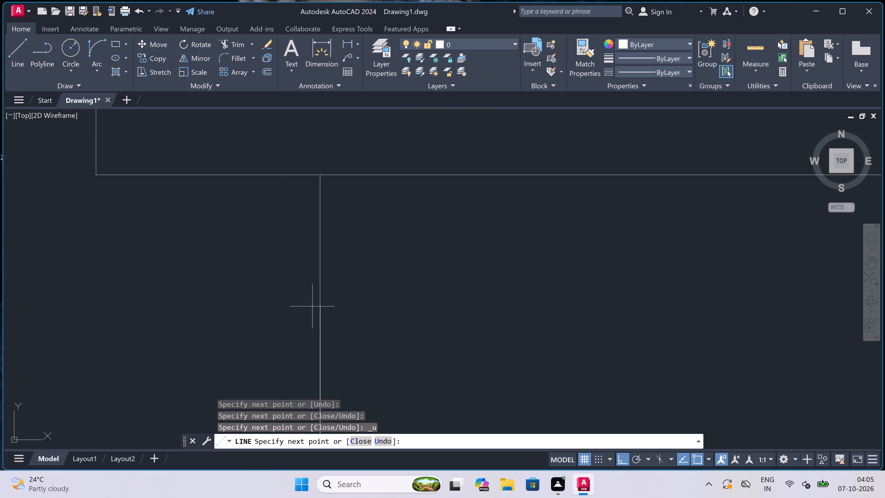
{"action": "scroll", "coordinate": [322, 311], "scroll_direction": "down", "scroll_amount": 1}
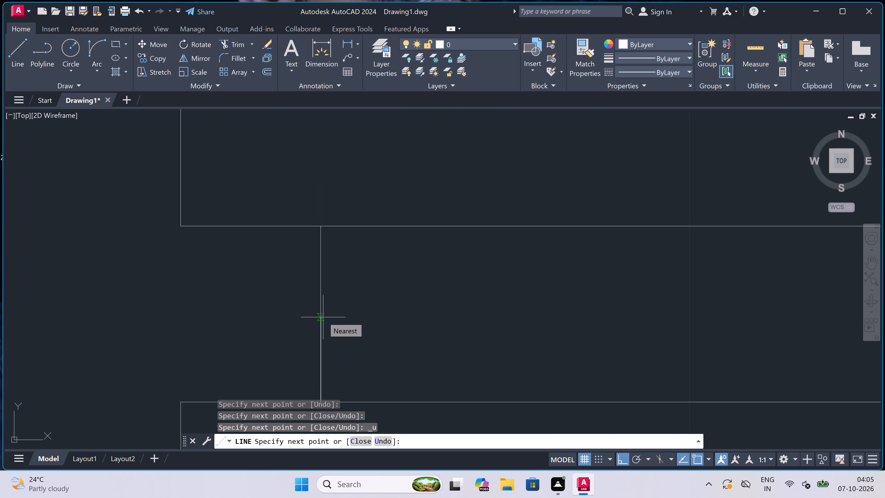
{"action": "scroll", "coordinate": [323, 317], "scroll_direction": "down", "scroll_amount": 1}
{"action": "left_click", "coordinate": [322, 318]}
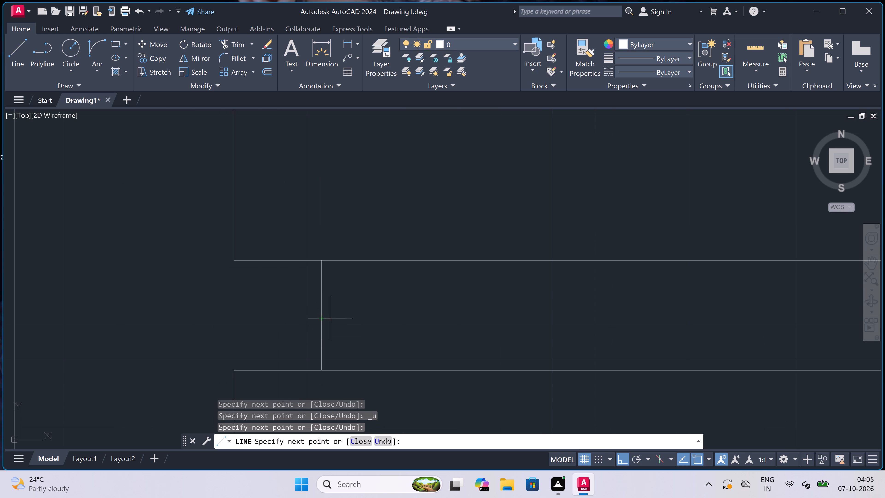
{"action": "type", "text": "2\""}
{"action": "key", "text": "space"}
{"action": "scroll", "coordinate": [374, 319], "scroll_direction": "down", "scroll_amount": 2}
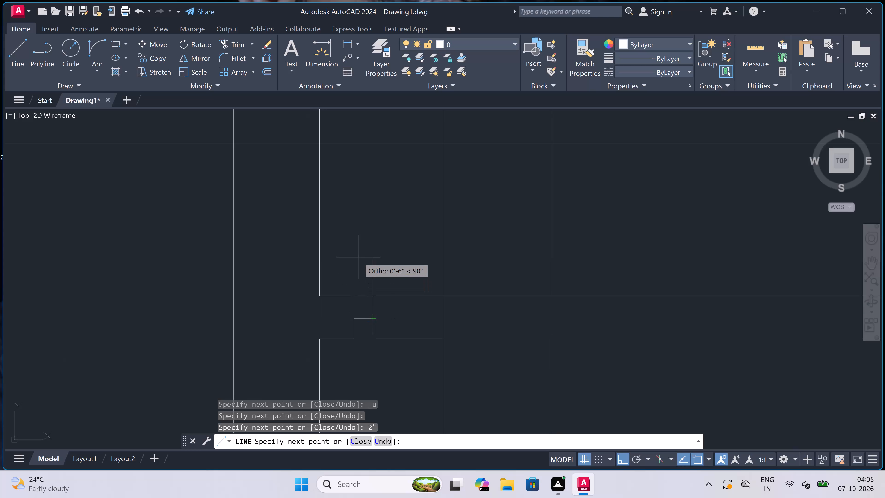
{"action": "type", "text": "2'9\""}
{"action": "key", "text": "space"}
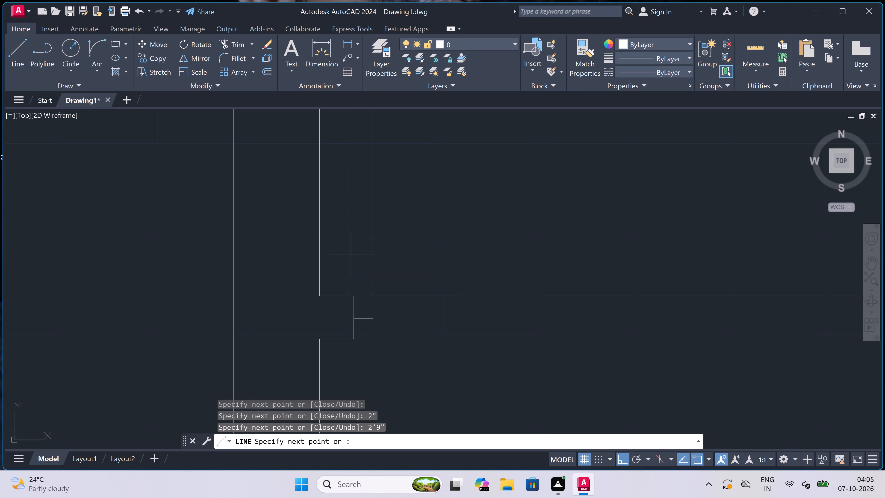
{"action": "key", "text": "Escape"}
Draw a second vertical jamb line across the small room's bottom wall, with a 2" segment from its midpoint toward the door leaf.
{"action": "scroll", "coordinate": [486, 243], "scroll_direction": "down", "scroll_amount": 4}
{"action": "scroll", "coordinate": [496, 219], "scroll_direction": "up", "scroll_amount": 3}
{"action": "key", "text": "space"}
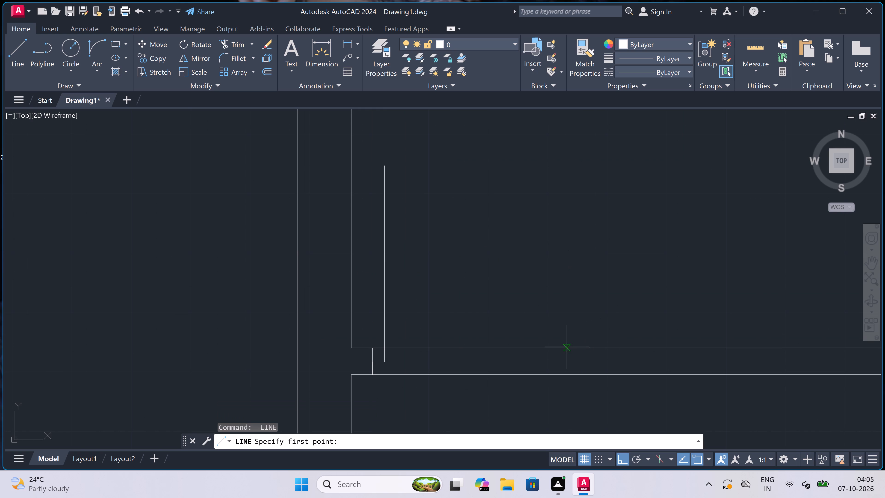
{"action": "left_click", "coordinate": [550, 348]}
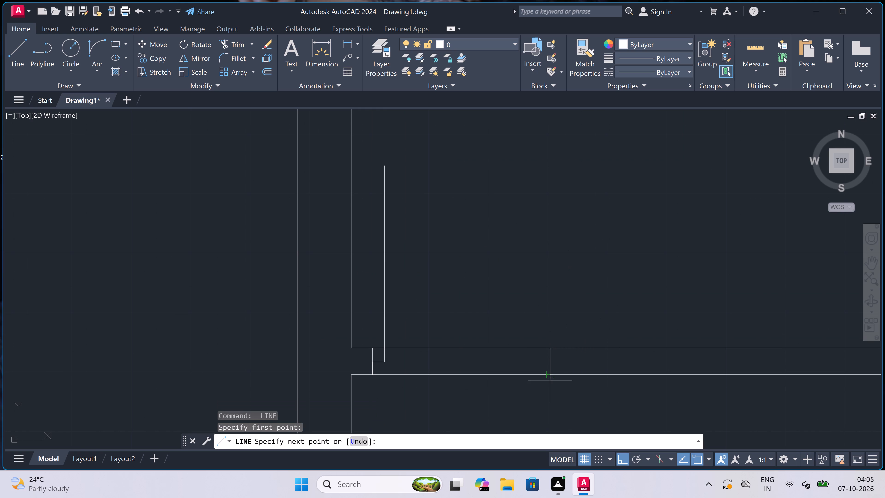
{"action": "left_click", "coordinate": [550, 380]}
{"action": "scroll", "coordinate": [551, 359], "scroll_direction": "up", "scroll_amount": 2}
{"action": "left_click", "coordinate": [551, 362]}
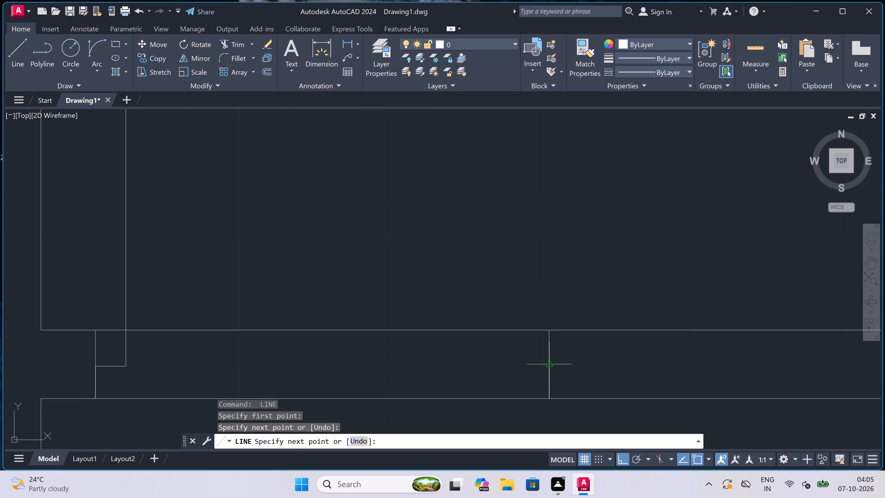
{"action": "key", "text": "2"}
{"action": "type", "text": "\""}
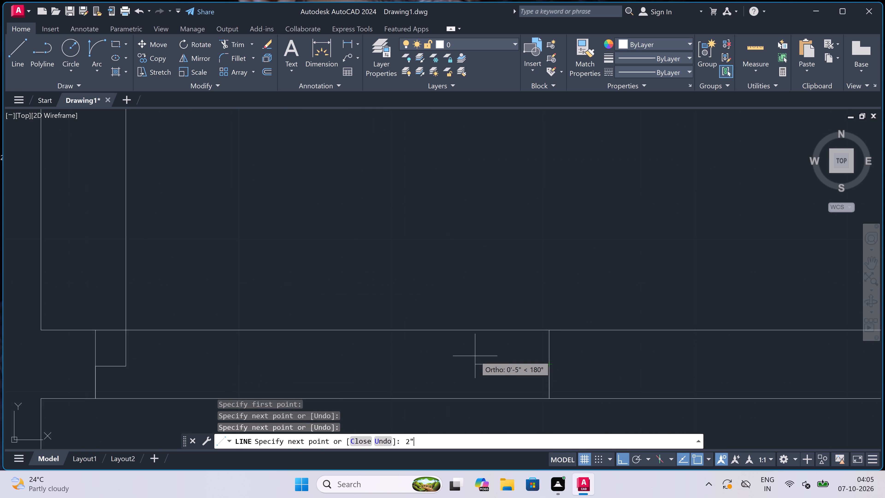
{"action": "key", "text": "space"}
{"action": "key", "text": "Escape"}
{"action": "scroll", "coordinate": [475, 356], "scroll_direction": "down", "scroll_amount": 1}
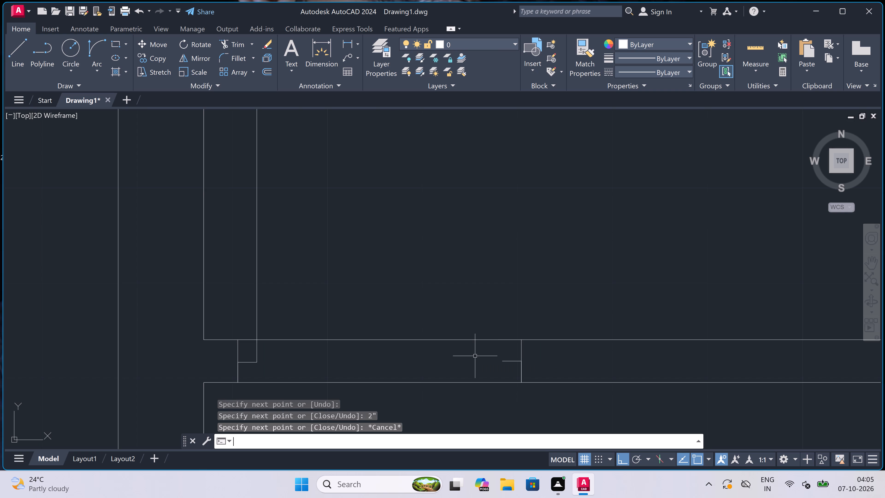
{"action": "scroll", "coordinate": [457, 310], "scroll_direction": "down", "scroll_amount": 1}
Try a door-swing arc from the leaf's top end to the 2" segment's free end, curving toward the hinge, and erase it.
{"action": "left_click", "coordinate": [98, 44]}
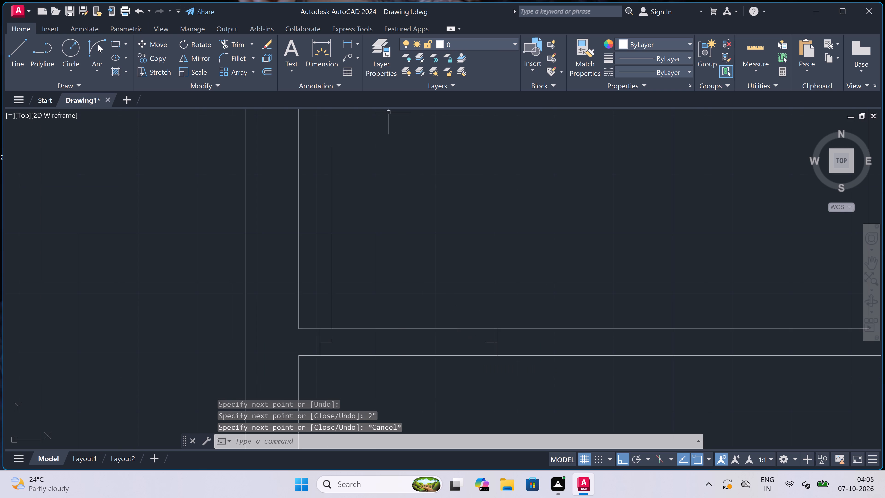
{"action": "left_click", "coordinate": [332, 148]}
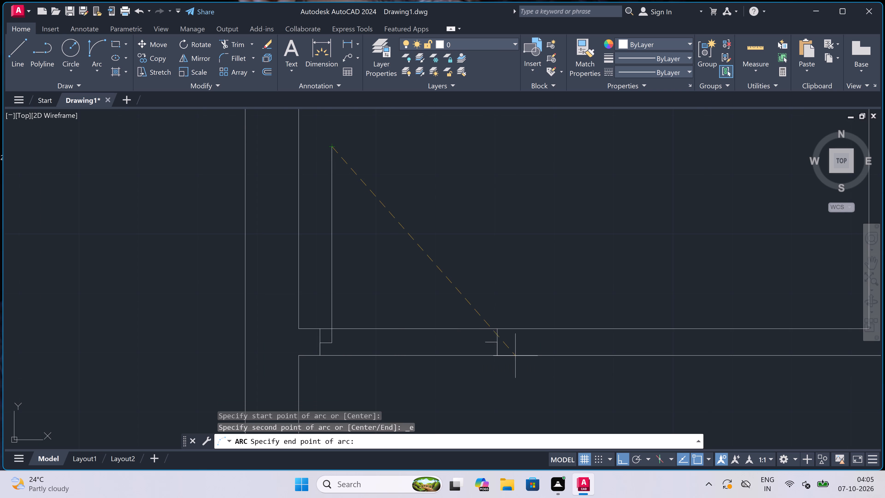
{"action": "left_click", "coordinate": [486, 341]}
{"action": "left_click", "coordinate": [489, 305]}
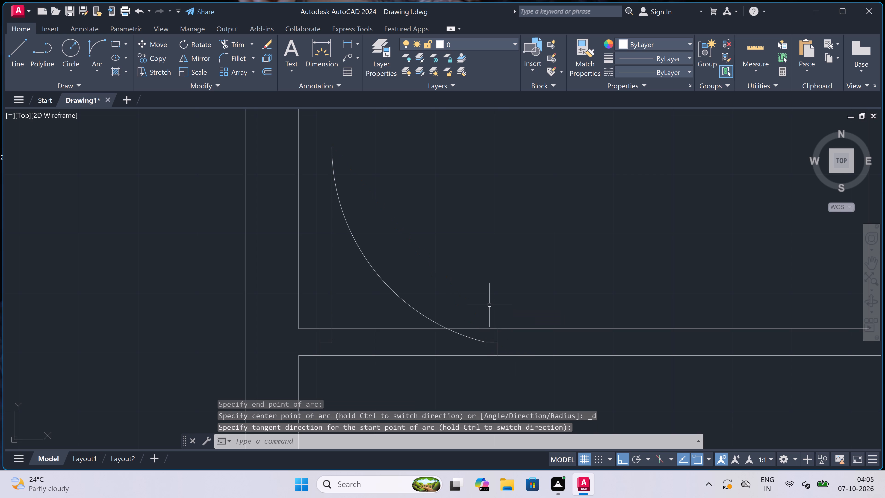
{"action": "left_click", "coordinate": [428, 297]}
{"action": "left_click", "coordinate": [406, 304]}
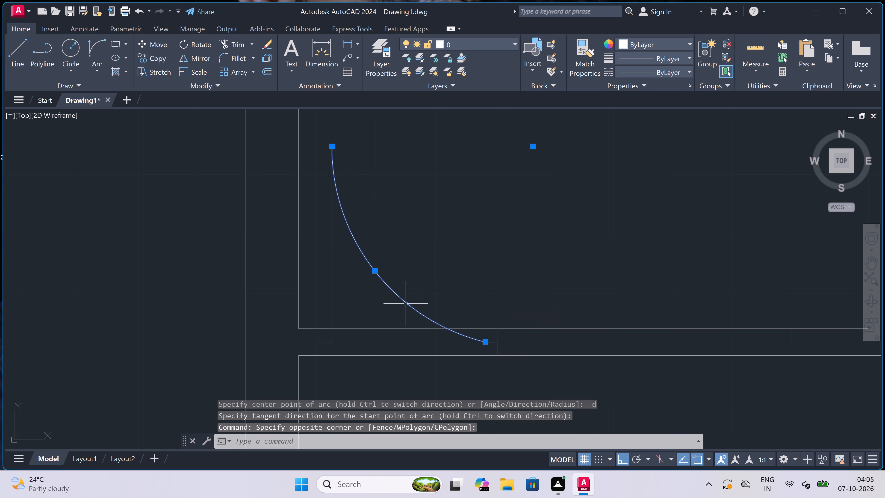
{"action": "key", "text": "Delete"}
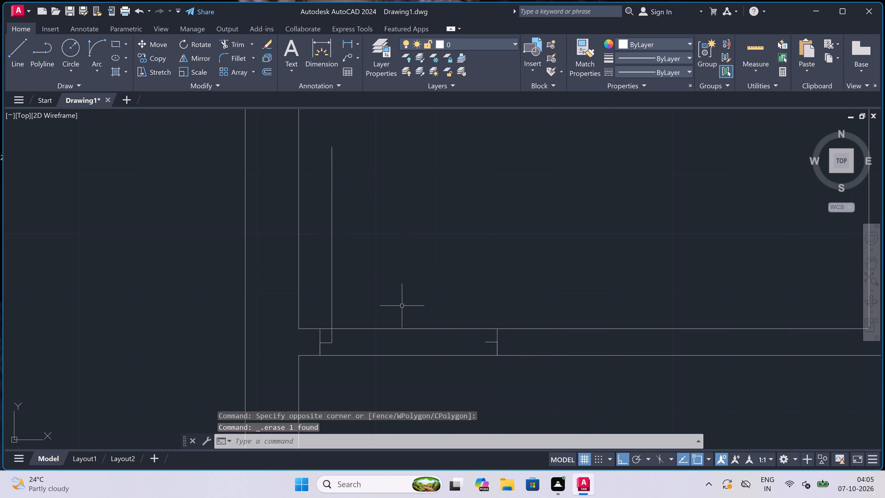
Draw the door-swing arc from the leaf's top end to the opposite 2" segment's free end, bulging outward into the small room.
{"action": "left_click", "coordinate": [94, 45]}
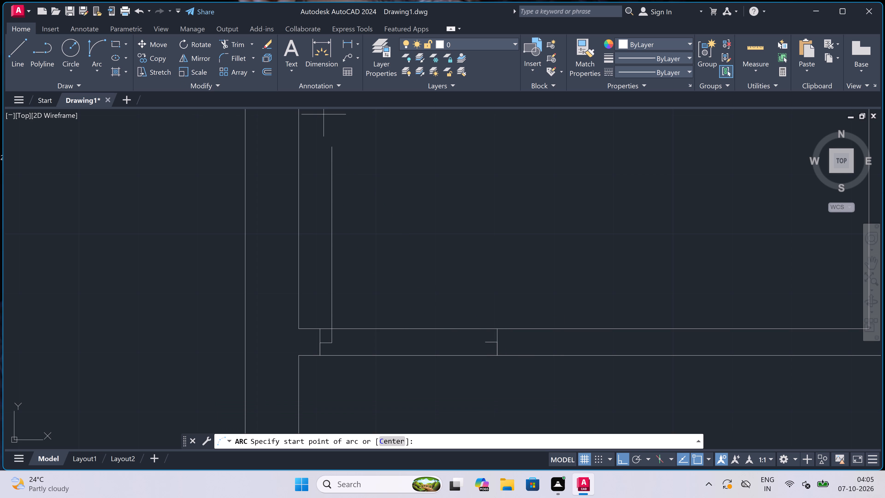
{"action": "left_click", "coordinate": [333, 147]}
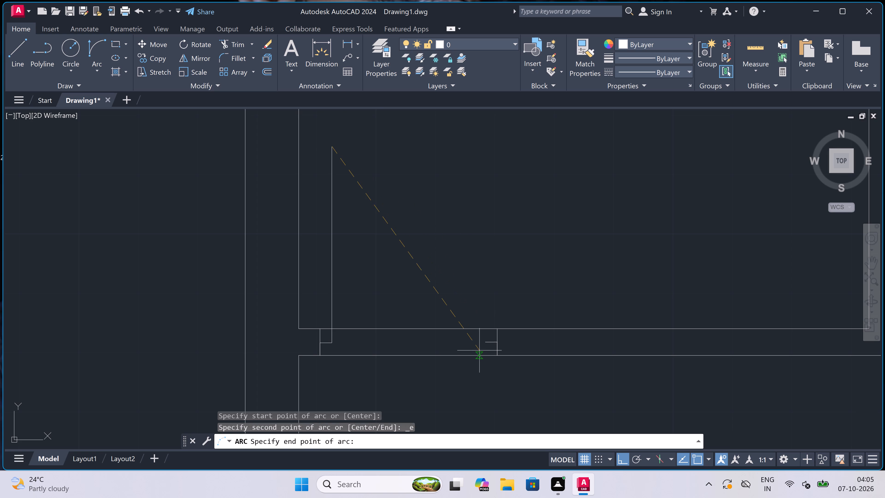
{"action": "left_click", "coordinate": [488, 341]}
{"action": "left_click", "coordinate": [517, 191]}
Trim both lines of the small room's bottom wall between the two jambs to open the doorway.
{"action": "scroll", "coordinate": [517, 191], "scroll_direction": "down", "scroll_amount": 1}
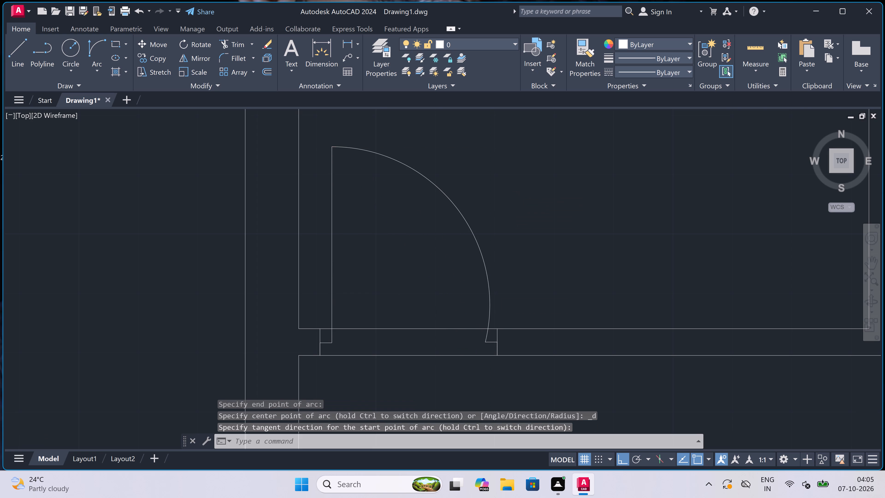
{"action": "scroll", "coordinate": [517, 191], "scroll_direction": "down", "scroll_amount": 1}
{"action": "key", "text": "t"}
{"action": "key", "text": "r"}
{"action": "key", "text": "space"}
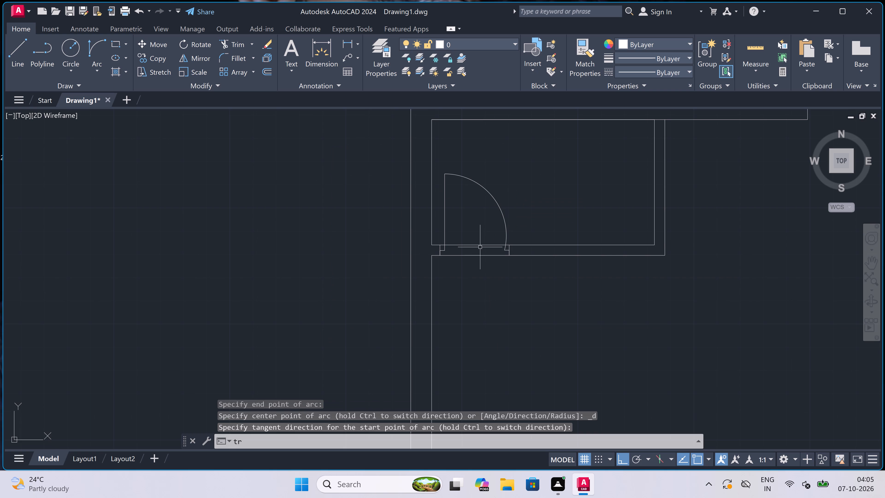
{"action": "left_click", "coordinate": [476, 239]}
{"action": "left_click_drag", "start_coordinate": [476, 283], "coordinate": [478, 285]}
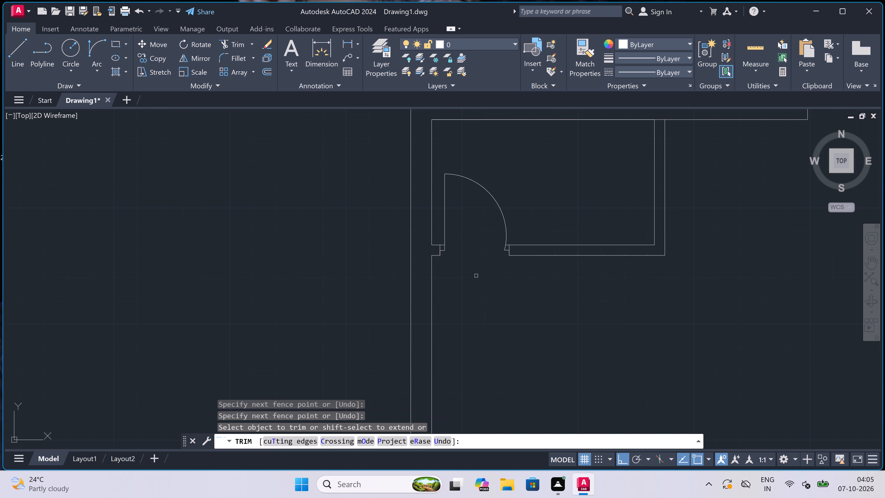
Trim the horizontal wall line between the faces of the small room's right partition where it meets the wall above.
{"action": "scroll", "coordinate": [475, 267], "scroll_direction": "down", "scroll_amount": 3}
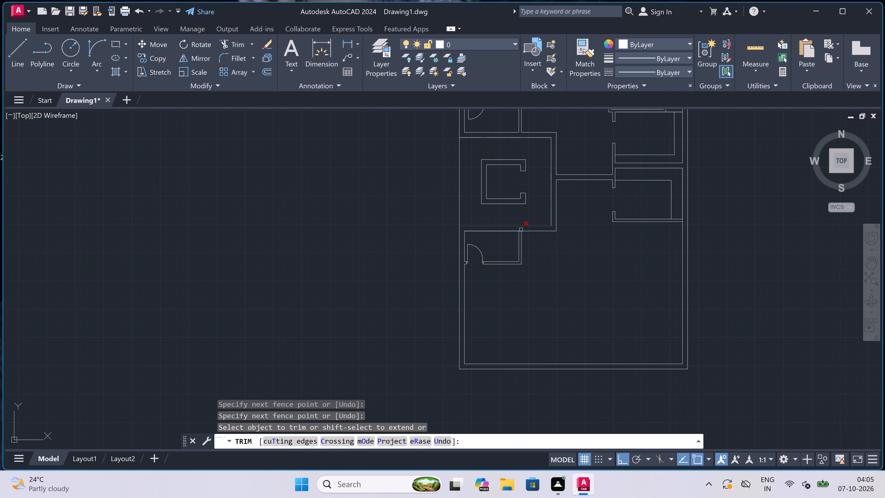
{"action": "scroll", "coordinate": [516, 232], "scroll_direction": "up", "scroll_amount": 4}
{"action": "scroll", "coordinate": [539, 213], "scroll_direction": "up", "scroll_amount": 2}
{"action": "left_click", "coordinate": [542, 217]}
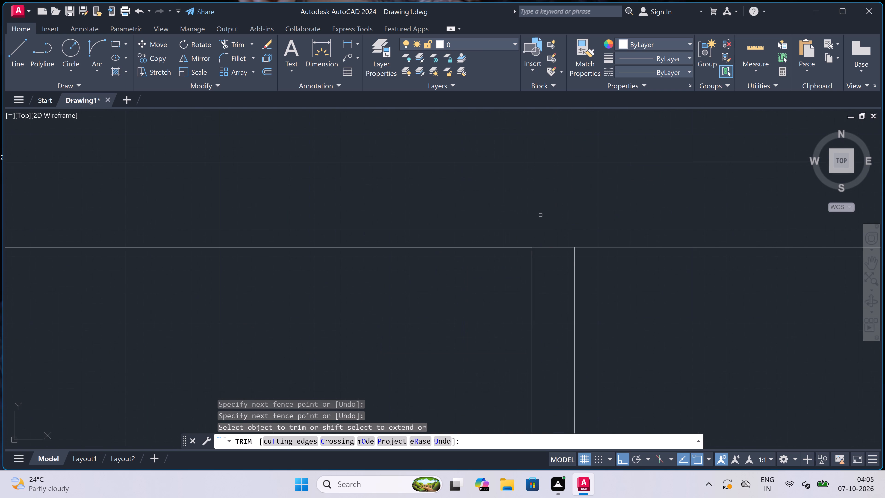
{"action": "left_click", "coordinate": [550, 262]}
{"action": "scroll", "coordinate": [520, 209], "scroll_direction": "down", "scroll_amount": 4}
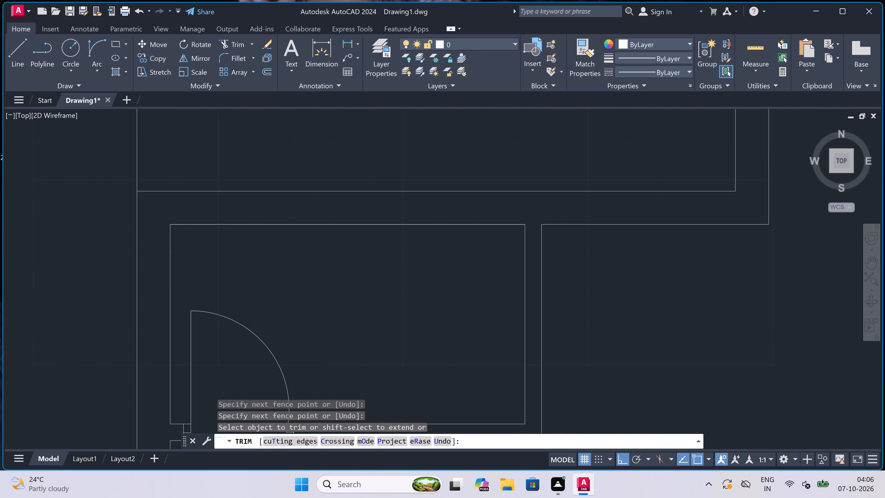
{"action": "scroll", "coordinate": [528, 218], "scroll_direction": "up", "scroll_amount": 5}
{"action": "scroll", "coordinate": [470, 194], "scroll_direction": "down", "scroll_amount": 5}
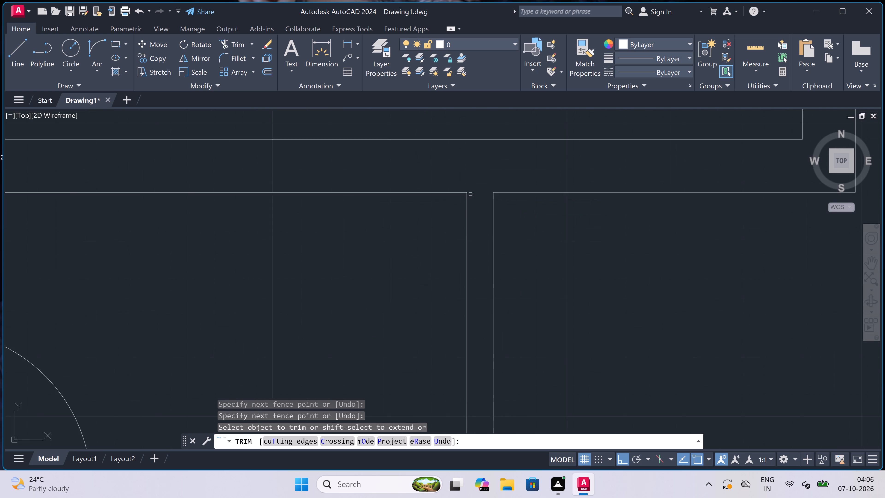
{"action": "key", "text": "Escape"}
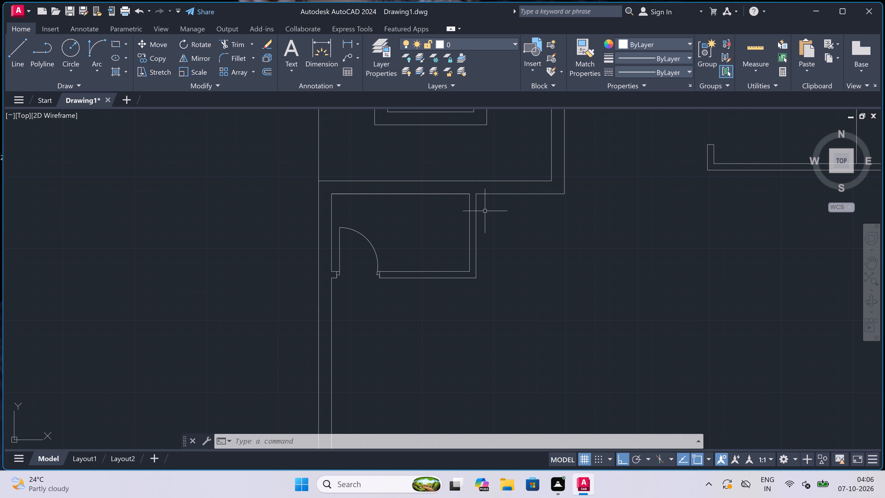
From the small room's outer lower left corner, draw a 10'3" line to the right and a line down to the bottom wall's inner face.
{"action": "type", "text": "l"}
{"action": "key", "text": "space"}
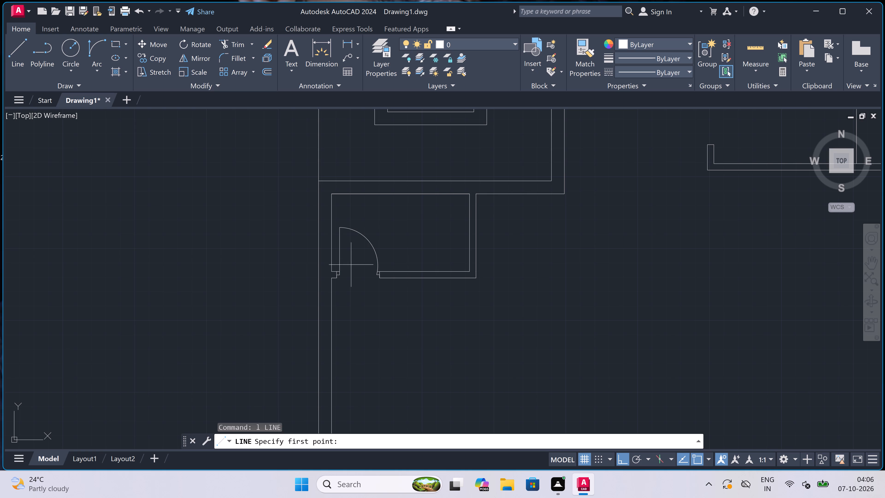
{"action": "scroll", "coordinate": [348, 267], "scroll_direction": "up", "scroll_amount": 1}
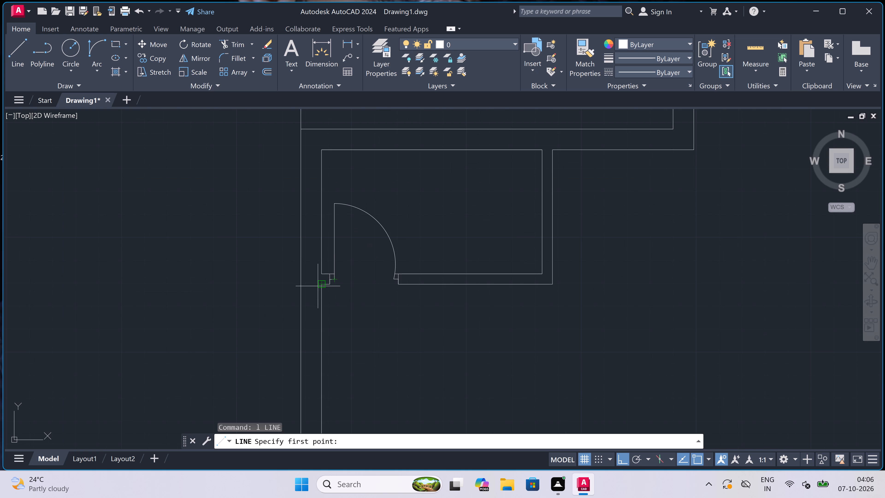
{"action": "left_click", "coordinate": [321, 286]}
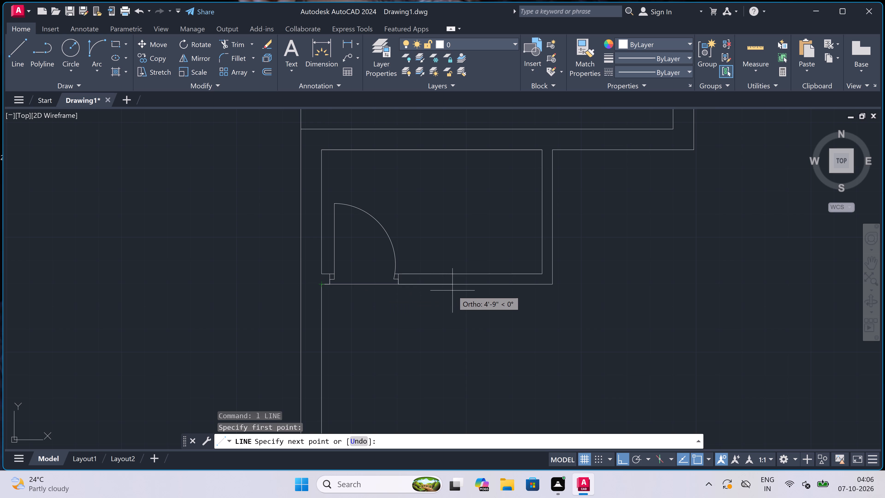
{"action": "type", "text": "10'3\""}
{"action": "key", "text": "space"}
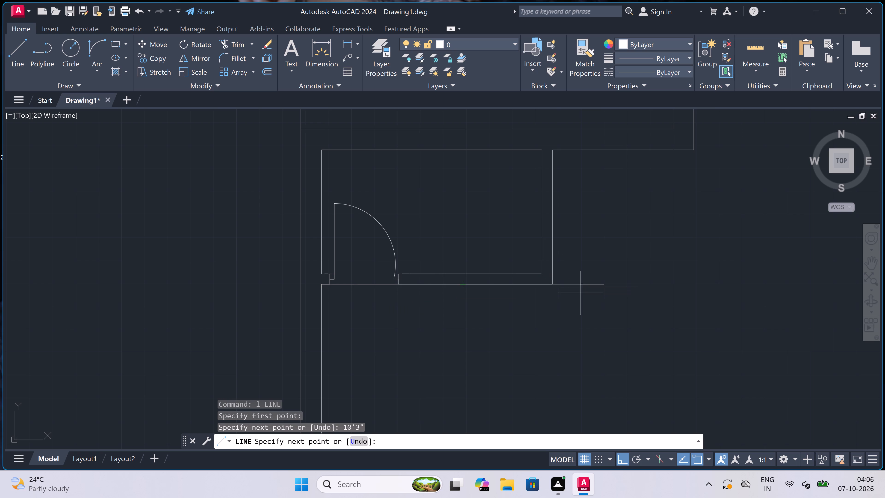
{"action": "scroll", "coordinate": [601, 312], "scroll_direction": "down", "scroll_amount": 3}
{"action": "scroll", "coordinate": [609, 337], "scroll_direction": "up", "scroll_amount": 2}
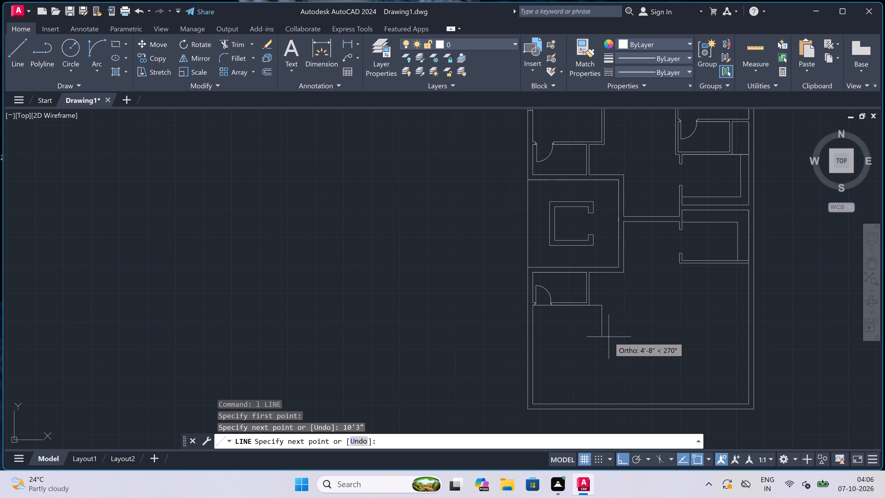
{"action": "scroll", "coordinate": [610, 337], "scroll_direction": "up", "scroll_amount": 1}
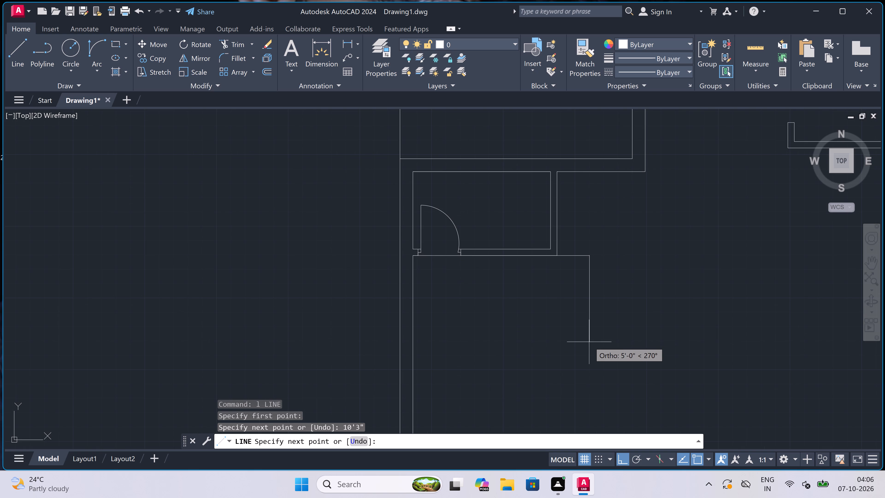
{"action": "scroll", "coordinate": [590, 343], "scroll_direction": "down", "scroll_amount": 4}
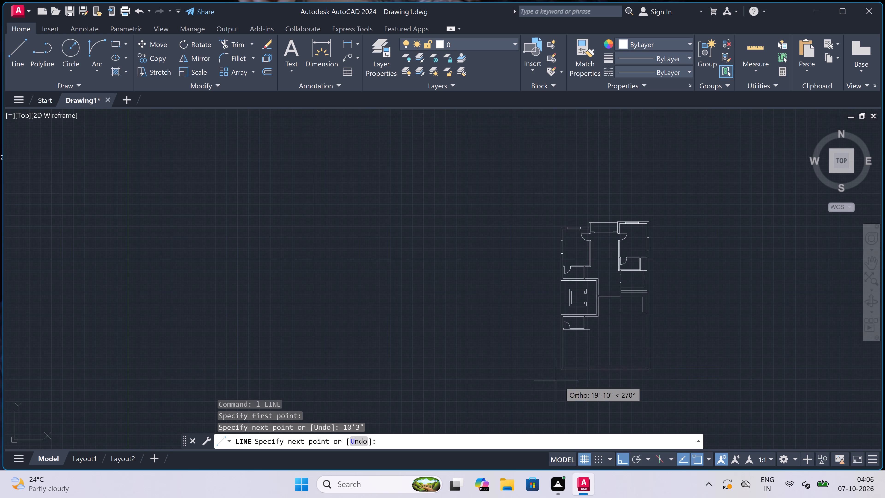
{"action": "scroll", "coordinate": [582, 374], "scroll_direction": "up", "scroll_amount": 3}
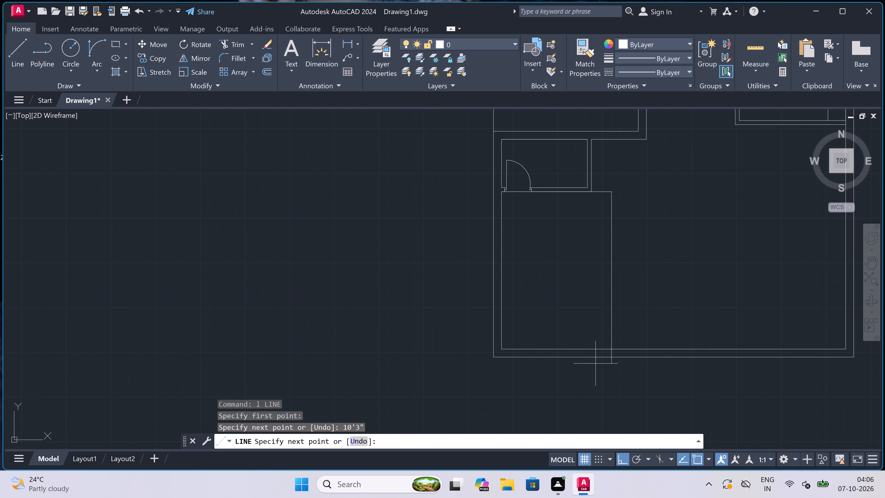
{"action": "left_click", "coordinate": [612, 352]}
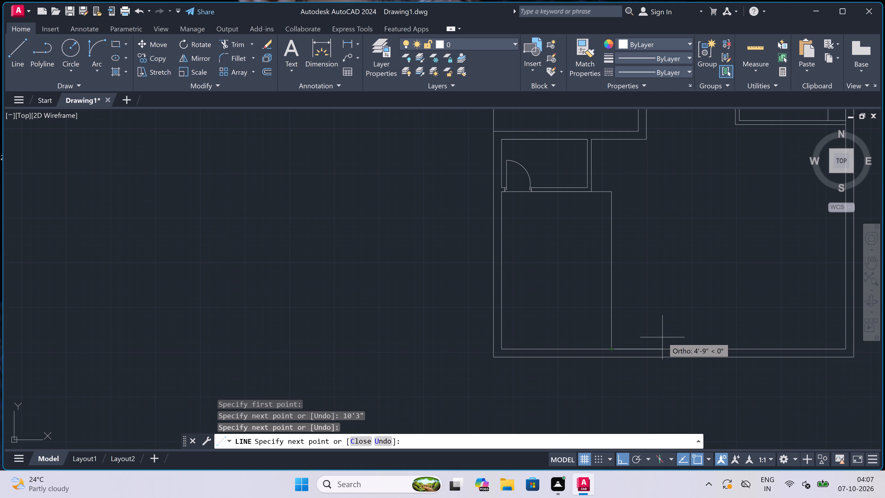
Continue 9" to the right, up to the level of the 10'3" line, and back to its end to outline the wall.
{"action": "key", "text": "9"}
{"action": "key", "text": "shift+quotedbl"}
{"action": "key", "text": "space"}
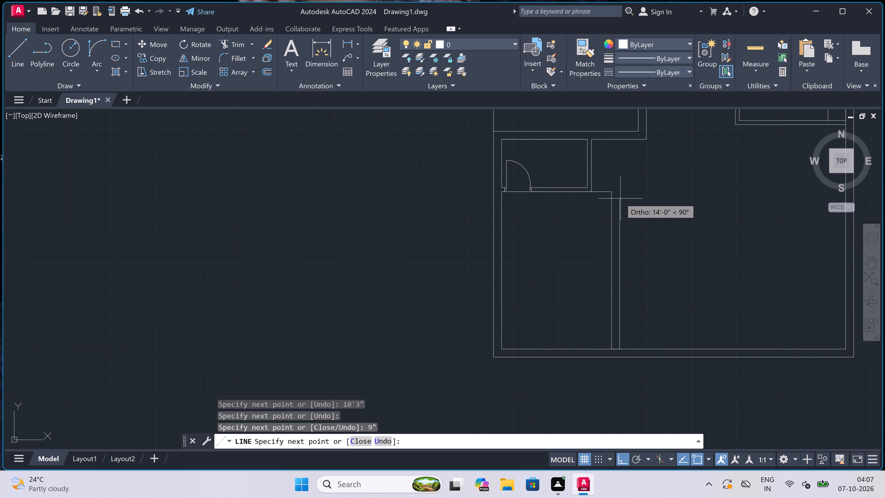
{"action": "scroll", "coordinate": [620, 192], "scroll_direction": "up", "scroll_amount": 1}
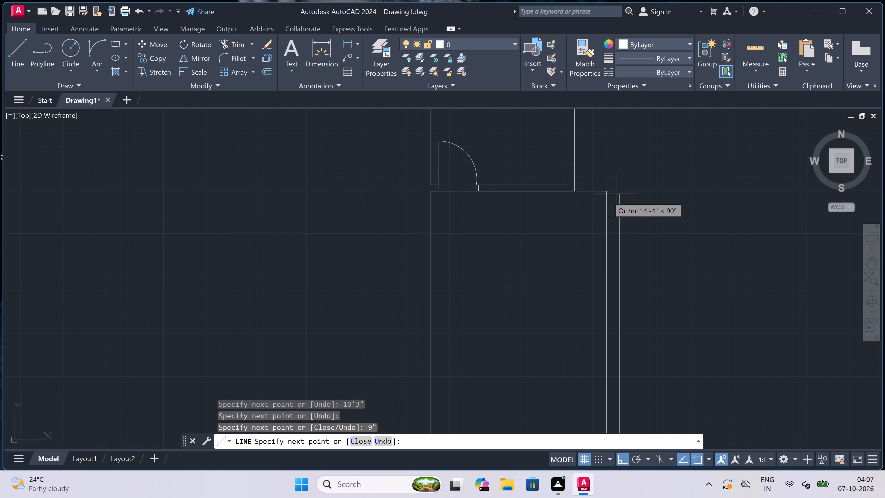
{"action": "scroll", "coordinate": [613, 179], "scroll_direction": "up", "scroll_amount": 2}
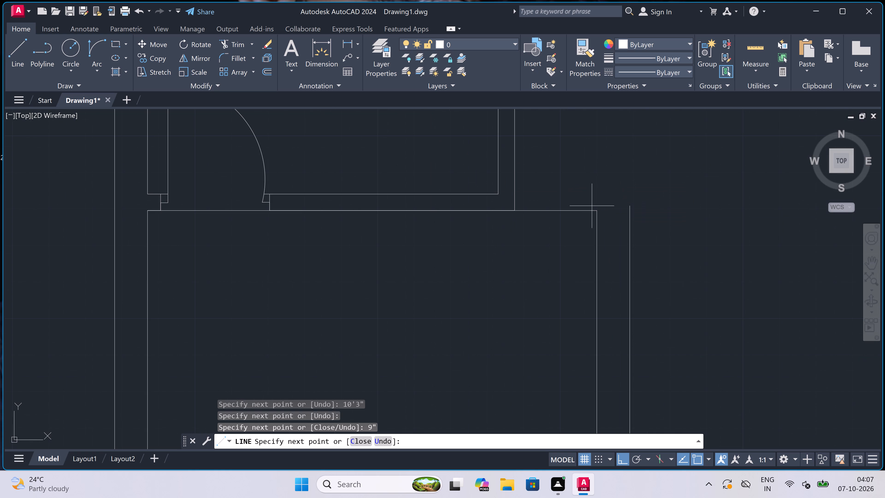
{"action": "left_click", "coordinate": [627, 210]}
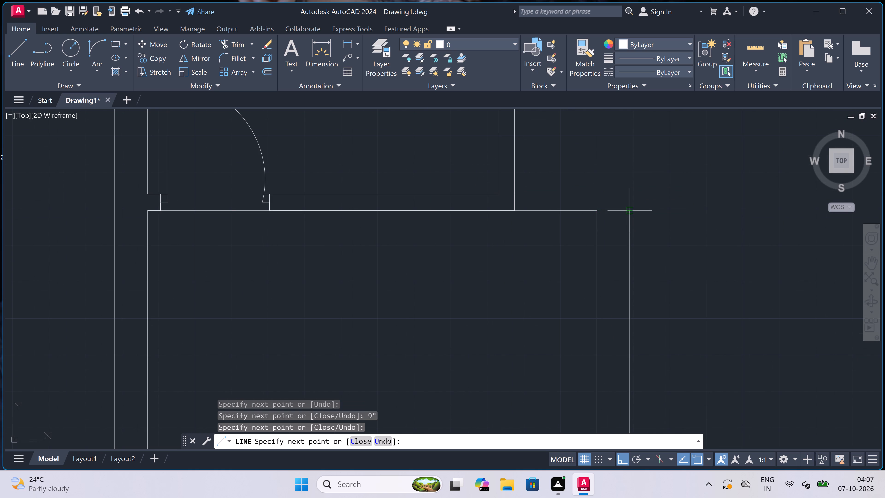
{"action": "left_click", "coordinate": [597, 211]}
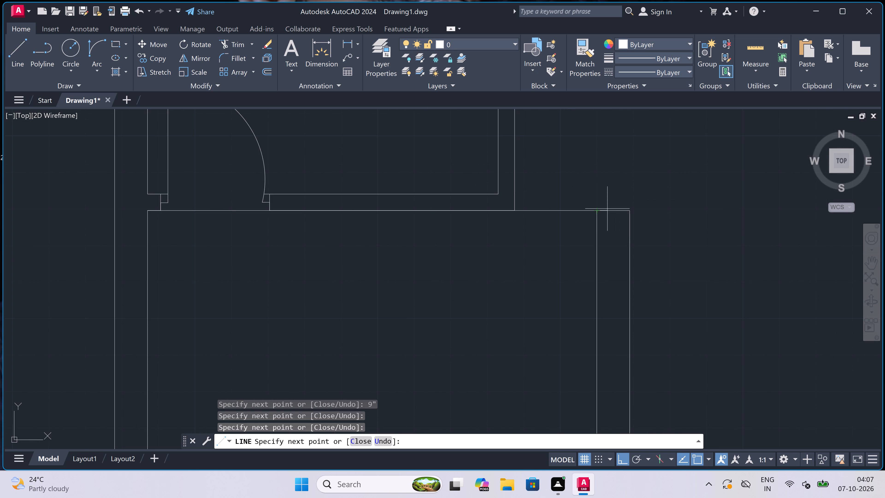
From the 9" wall's upper outer corner, draw a stub about 1'6" up, 4.5" to the left, and back down to the horizontal line.
{"action": "double_click", "coordinate": [634, 213]}
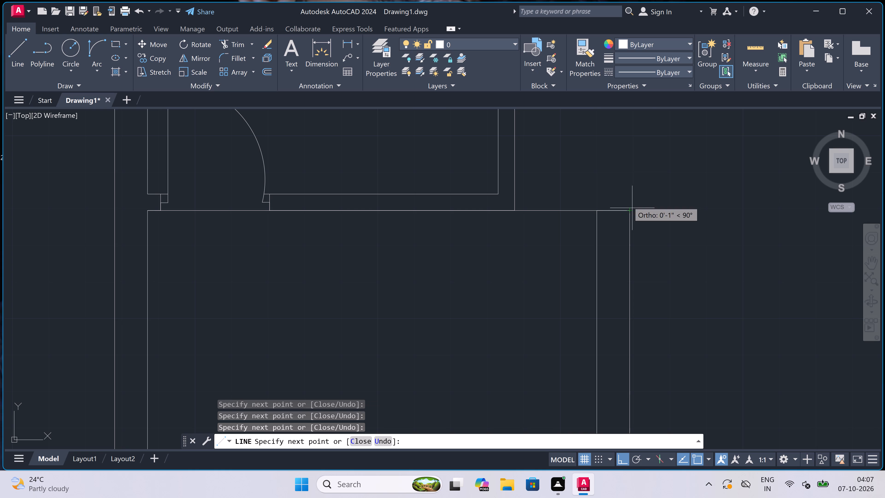
{"action": "scroll", "coordinate": [626, 153], "scroll_direction": "down", "scroll_amount": 4}
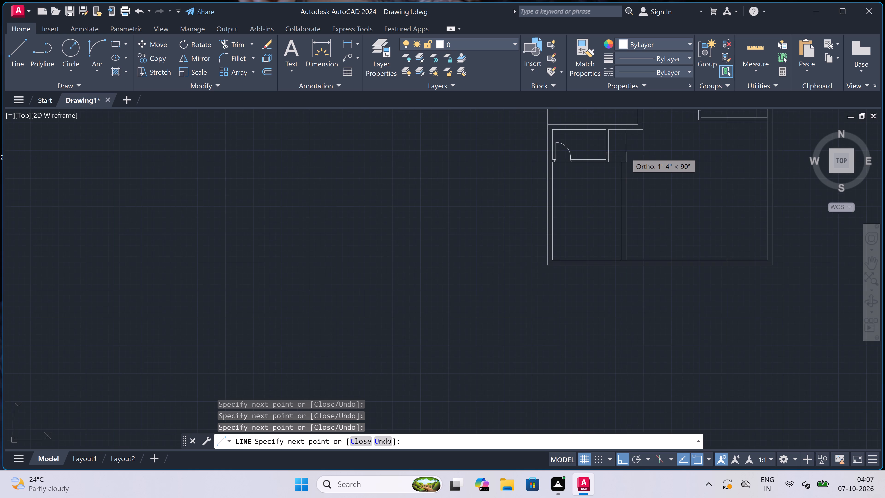
{"action": "scroll", "coordinate": [626, 147], "scroll_direction": "up", "scroll_amount": 5}
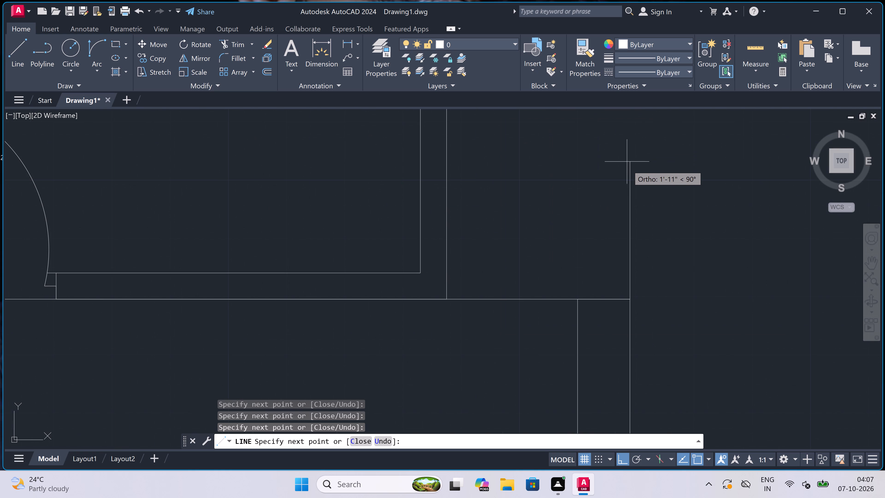
{"action": "left_click", "coordinate": [630, 197]}
{"action": "type", "text": "4.5\""}
{"action": "key", "text": "space"}
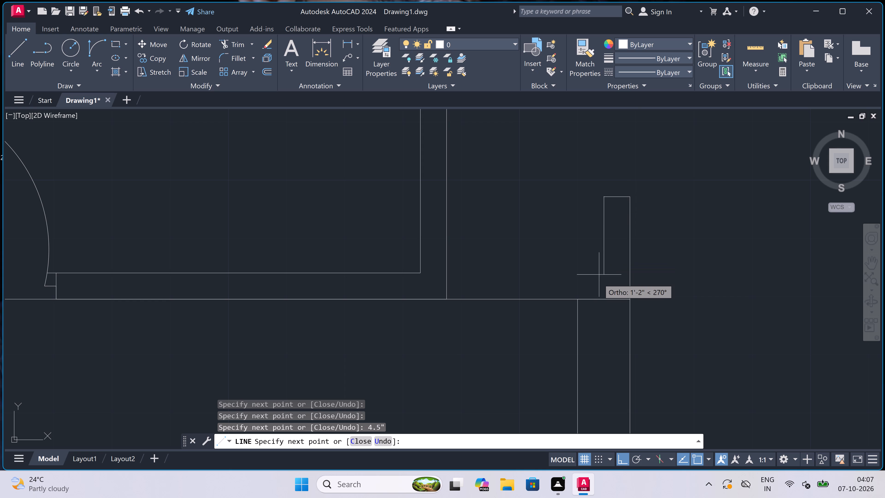
{"action": "double_click", "coordinate": [605, 297]}
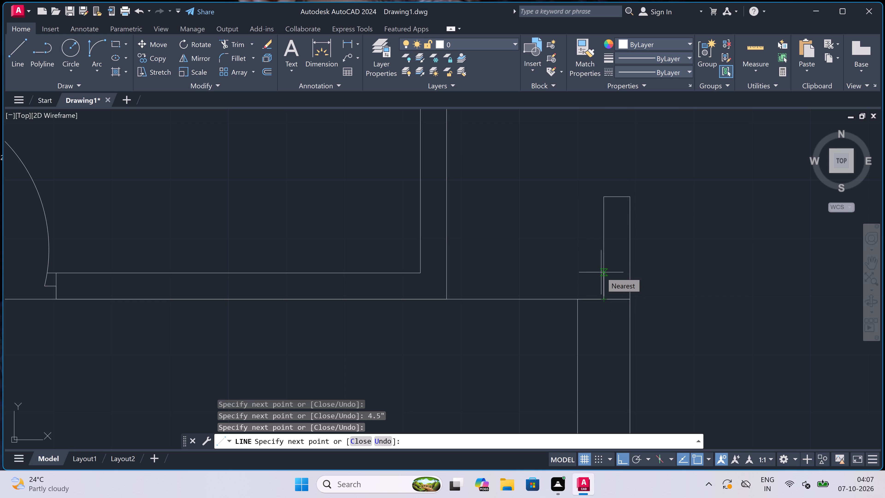
Continue 4.5" up along the stub and left to the small room's right partition to form the upper face of the connecting wall.
{"action": "type", "text": "4.5\""}
{"action": "key", "text": "space"}
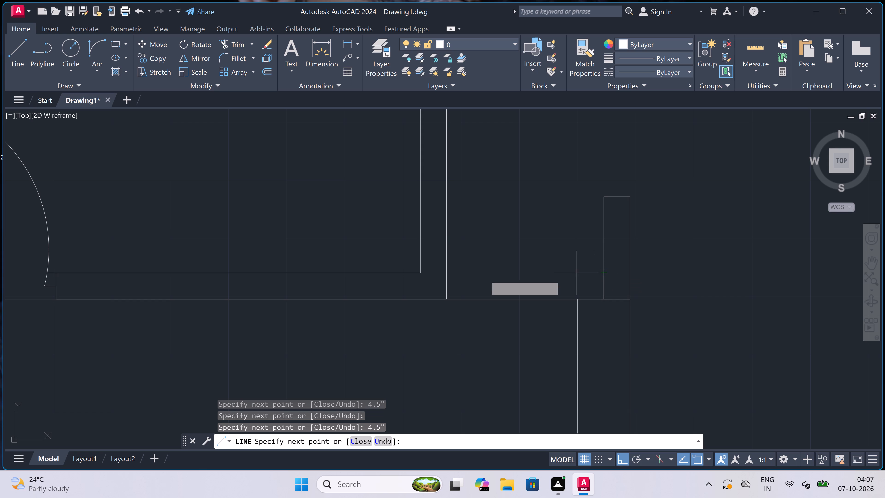
{"action": "left_click", "coordinate": [444, 273]}
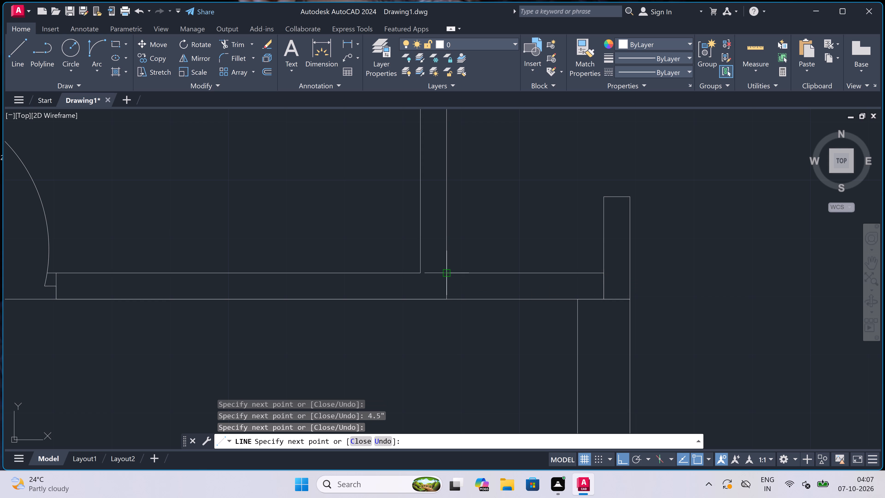
{"action": "key", "text": "Escape"}
Trim the partition and stub lines crossing the connecting wall, and the horizontal line across the top of the 9" wall.
{"action": "type", "text": "tr"}
{"action": "key", "text": "space"}
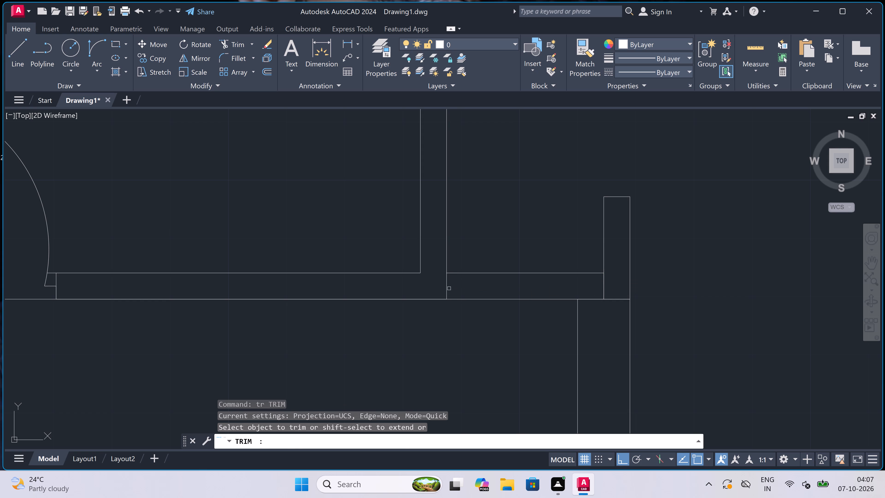
{"action": "left_click", "coordinate": [442, 288]}
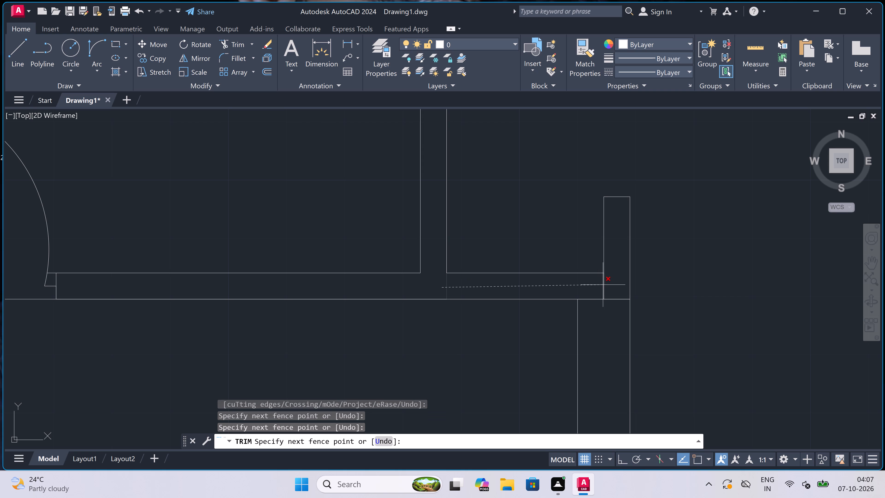
{"action": "double_click", "coordinate": [607, 284]}
{"action": "scroll", "coordinate": [565, 246], "scroll_direction": "down", "scroll_amount": 1}
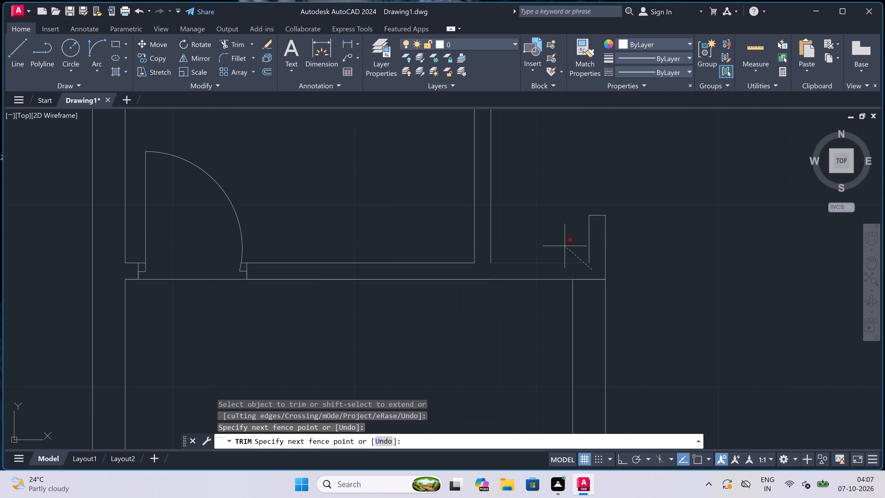
{"action": "scroll", "coordinate": [570, 270], "scroll_direction": "up", "scroll_amount": 2}
{"action": "left_click", "coordinate": [556, 266]}
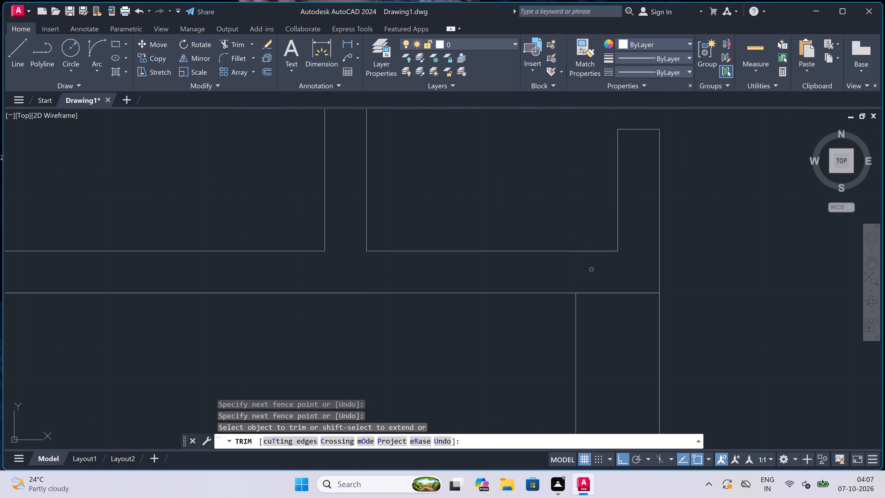
{"action": "left_click", "coordinate": [615, 275]}
{"action": "left_click", "coordinate": [619, 329]}
{"action": "scroll", "coordinate": [533, 234], "scroll_direction": "down", "scroll_amount": 4}
{"action": "scroll", "coordinate": [537, 255], "scroll_direction": "down", "scroll_amount": 3}
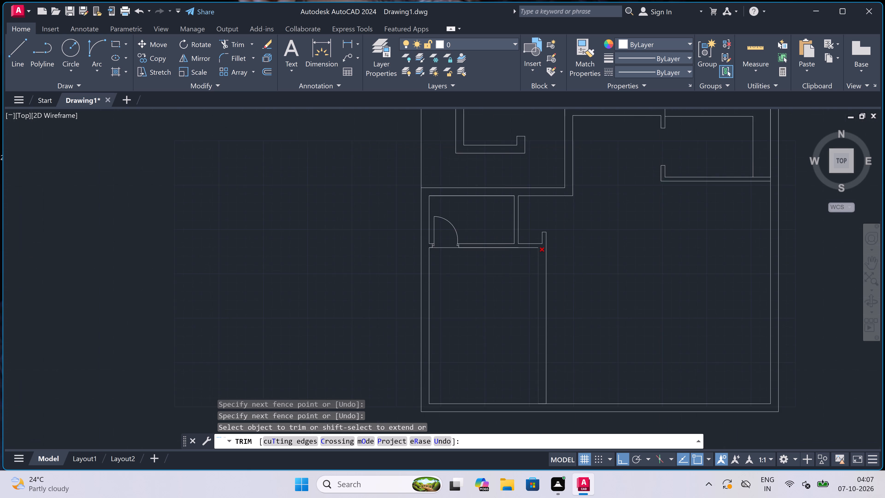
{"action": "scroll", "coordinate": [541, 296], "scroll_direction": "up", "scroll_amount": 2}
{"action": "key", "text": "Escape"}
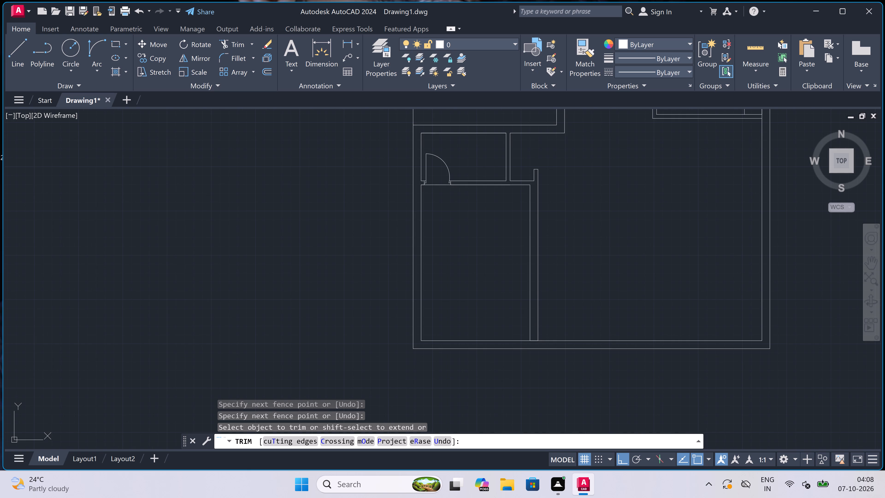
From the lower right room's outer corner at the right wall, draw a line 4'6" down and one left, aligned with the partition endpoint above.
{"action": "type", "text": "l"}
{"action": "key", "text": "space"}
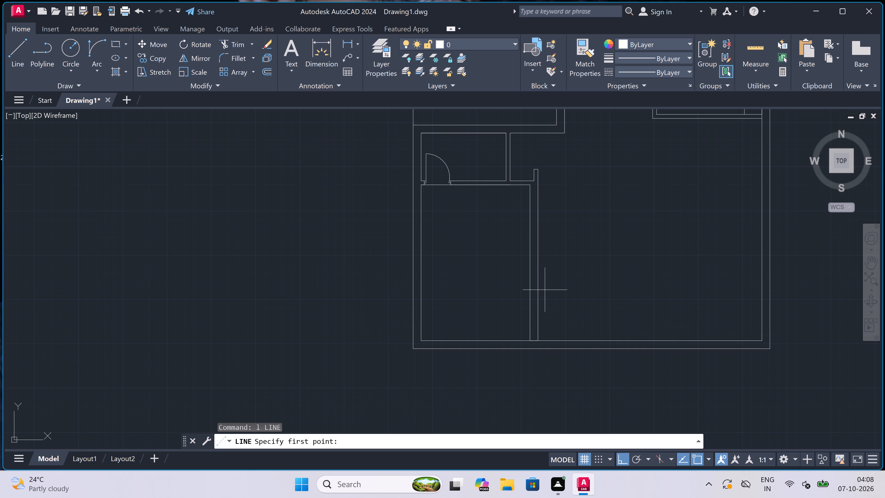
{"action": "scroll", "coordinate": [543, 289], "scroll_direction": "down", "scroll_amount": 2}
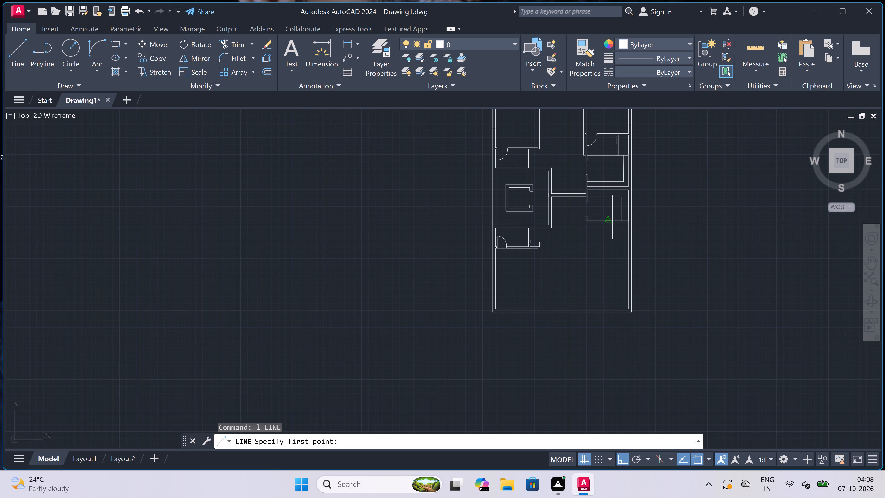
{"action": "scroll", "coordinate": [612, 220], "scroll_direction": "up", "scroll_amount": 2}
{"action": "scroll", "coordinate": [646, 229], "scroll_direction": "up", "scroll_amount": 2}
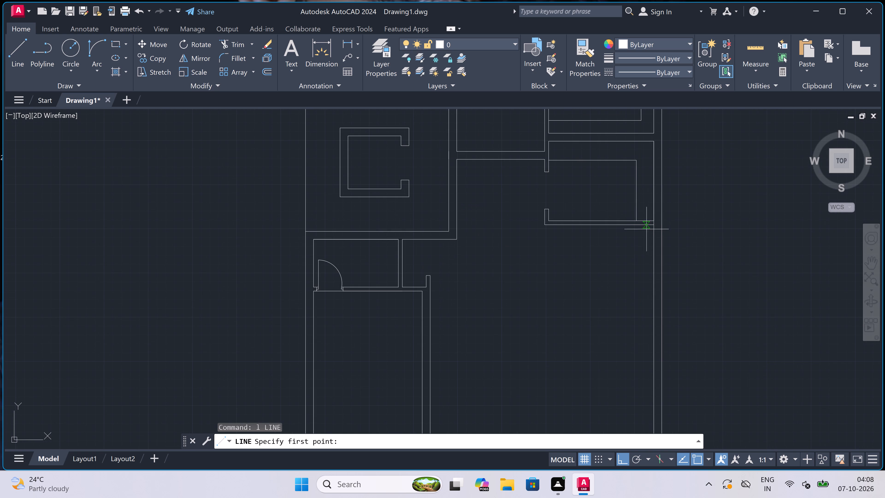
{"action": "left_click", "coordinate": [663, 220]}
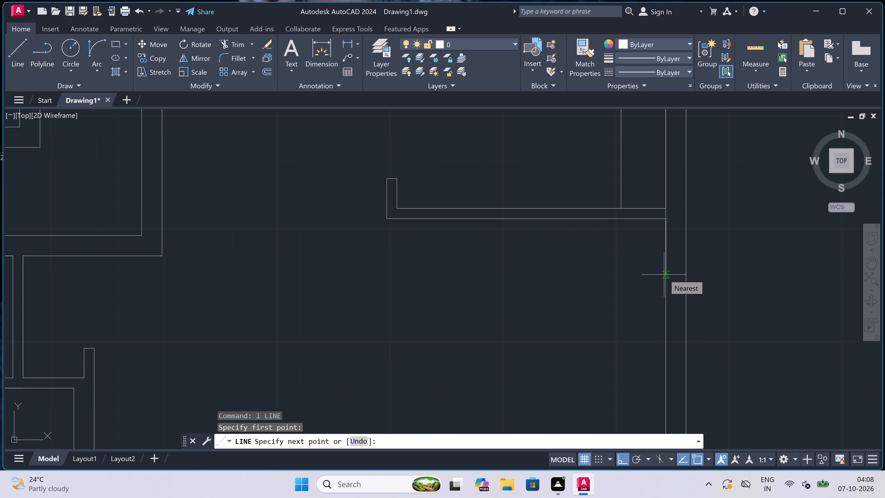
{"action": "type", "text": "4'6"}
{"action": "type", "text": "\""}
{"action": "key", "text": "space"}
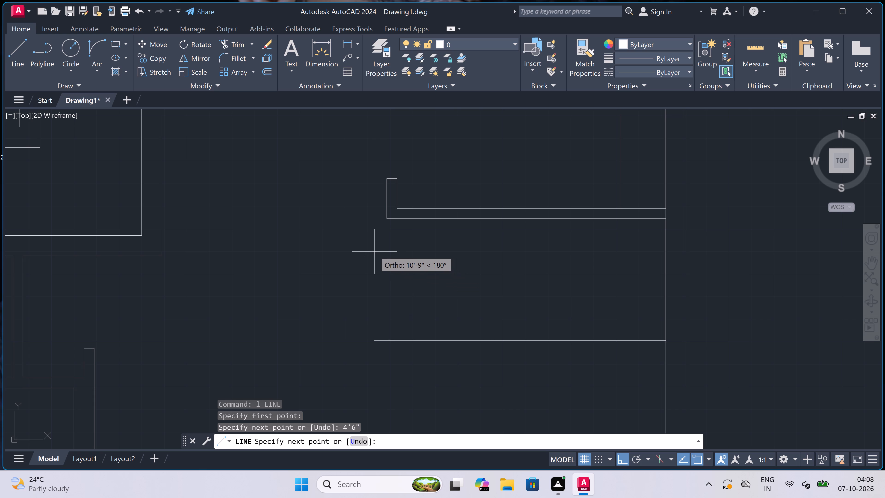
{"action": "scroll", "coordinate": [371, 254], "scroll_direction": "down", "scroll_amount": 3}
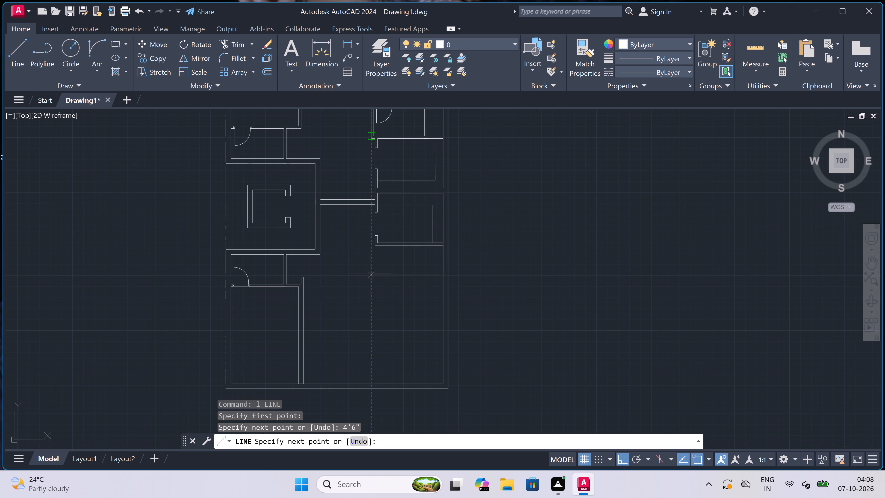
{"action": "left_click", "coordinate": [369, 274]}
Continue the line 4.5" down and back to the right wall's inner face to complete the new partition.
{"action": "scroll", "coordinate": [369, 276], "scroll_direction": "up", "scroll_amount": 3}
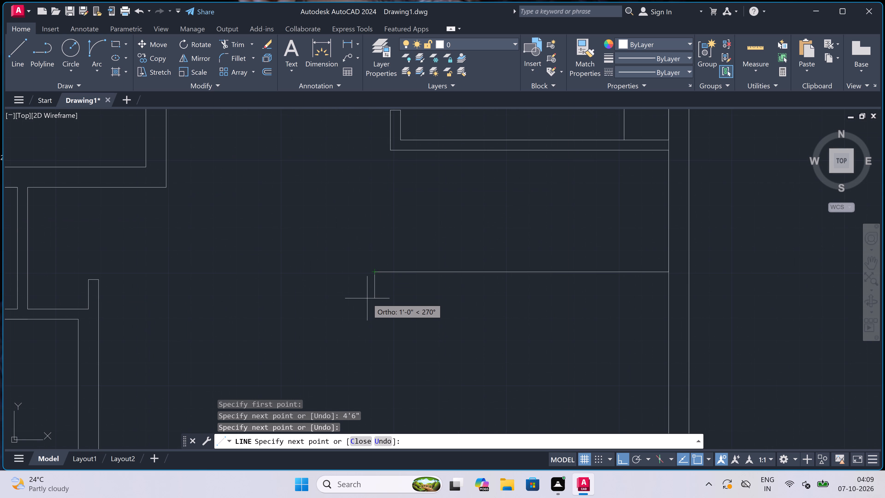
{"action": "key", "text": "4"}
{"action": "key", "text": "period"}
{"action": "key", "text": "5"}
{"action": "type", "text": "\""}
{"action": "key", "text": "space"}
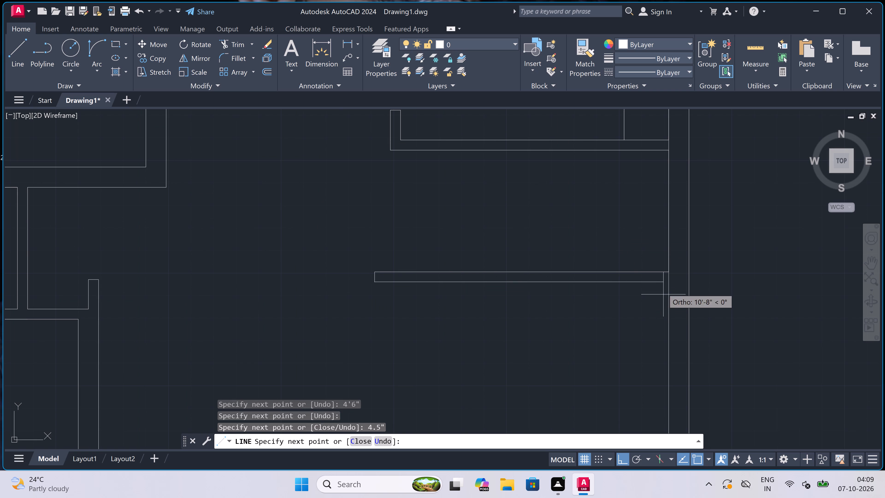
{"action": "left_click", "coordinate": [668, 287]}
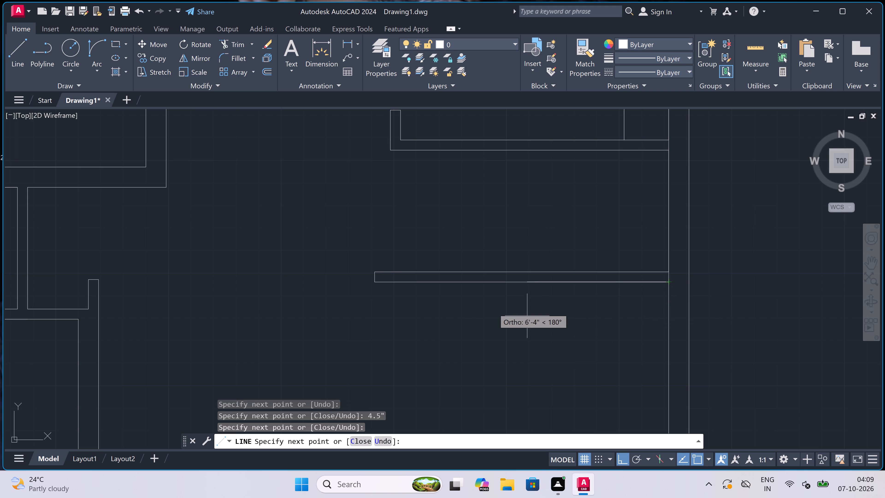
{"action": "key", "text": "Escape"}
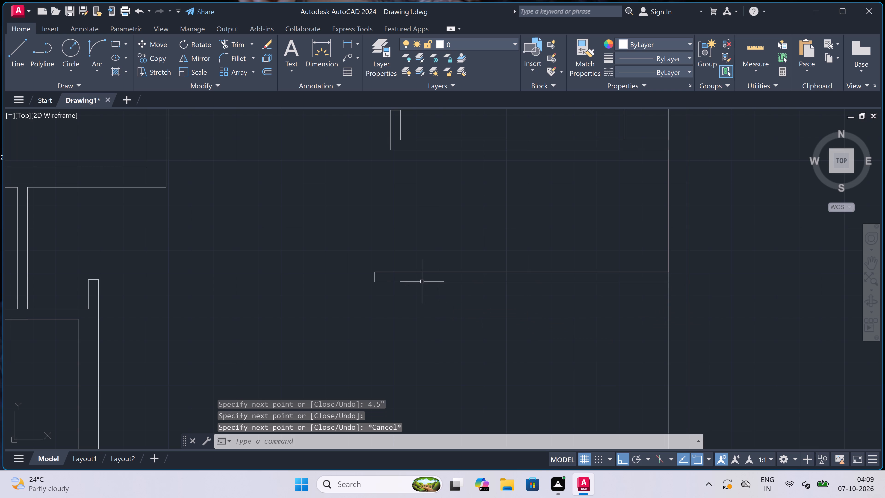
From the upper partition's lower left corner, draw down to the new partition, 4.5" right, up a short way, and left to close a stub.
{"action": "scroll", "coordinate": [422, 282], "scroll_direction": "down", "scroll_amount": 1}
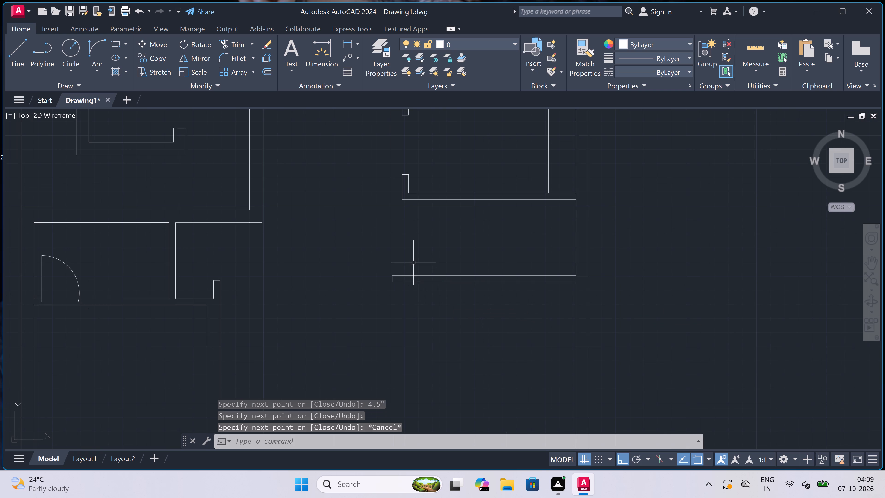
{"action": "scroll", "coordinate": [410, 234], "scroll_direction": "up", "scroll_amount": 1}
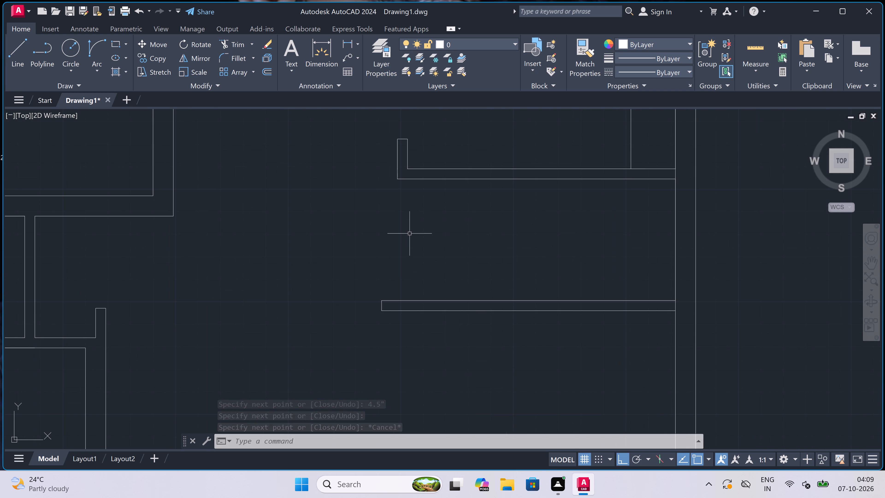
{"action": "key", "text": "space"}
{"action": "left_click", "coordinate": [395, 182]}
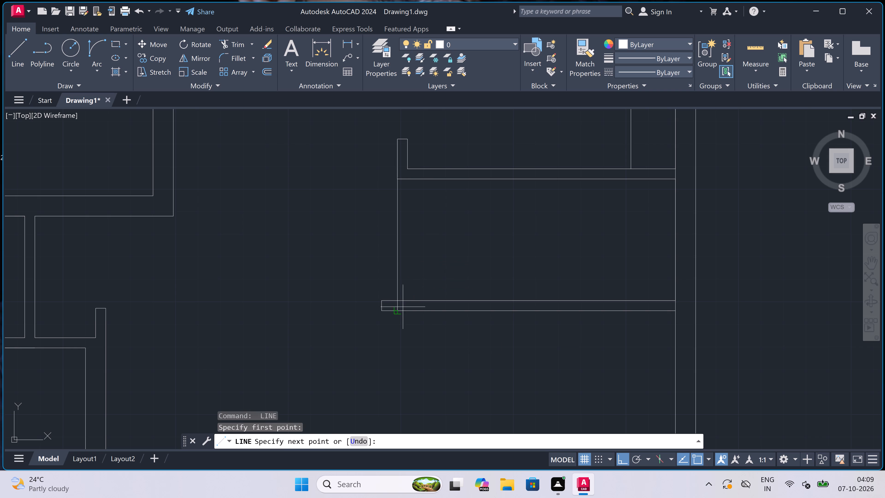
{"action": "left_click", "coordinate": [397, 299]}
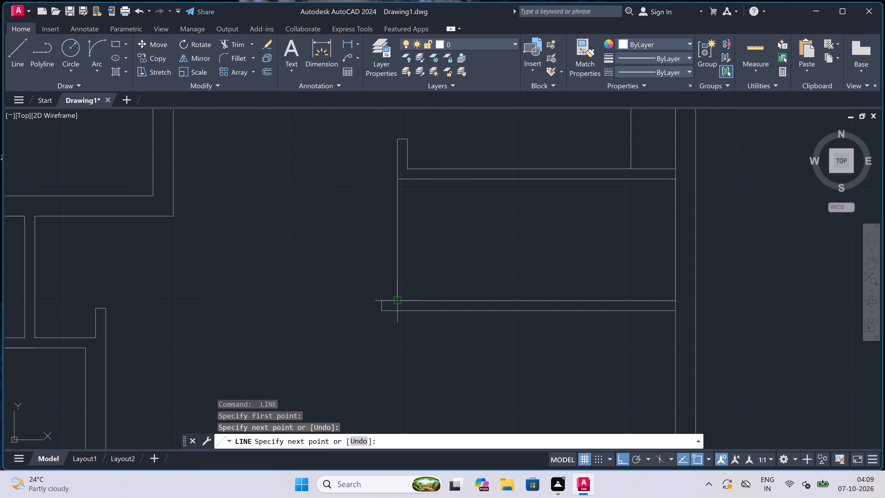
{"action": "type", "text": "4.5\""}
{"action": "key", "text": "space"}
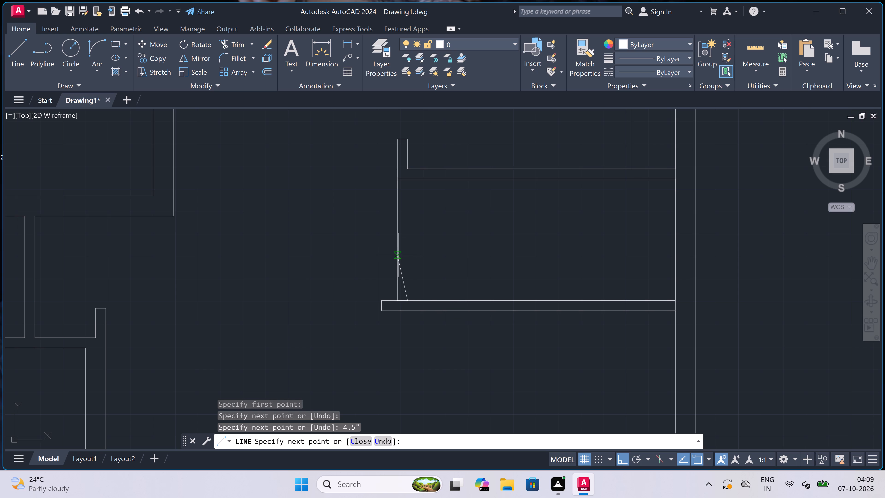
{"action": "left_click", "coordinate": [407, 259]}
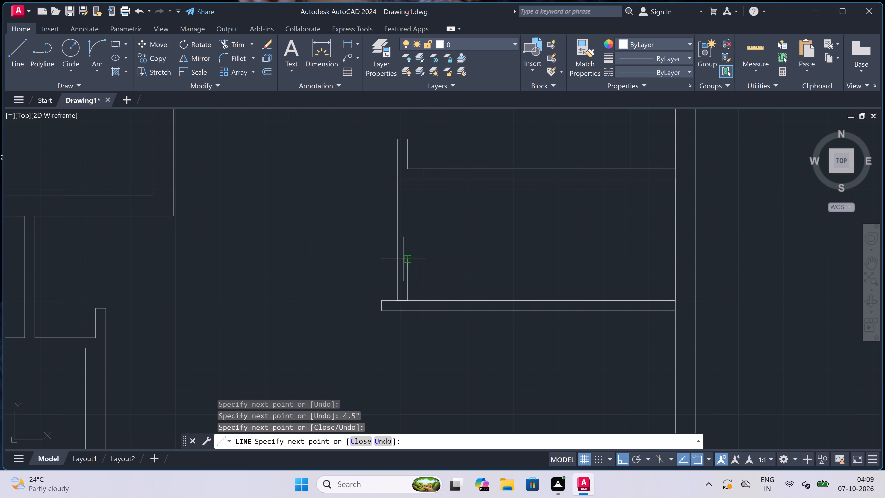
{"action": "left_click", "coordinate": [398, 259]}
{"action": "key", "text": "Escape"}
Trim the vertical line between the two stubs and the partition line crossing the new stub's base.
{"action": "key", "text": "t"}
{"action": "key", "text": "r"}
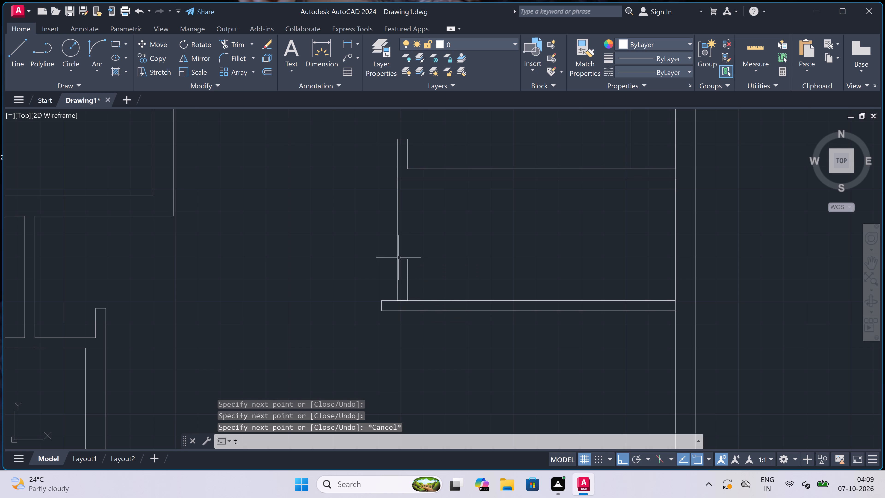
{"action": "key", "text": "space"}
{"action": "left_click", "coordinate": [399, 237]}
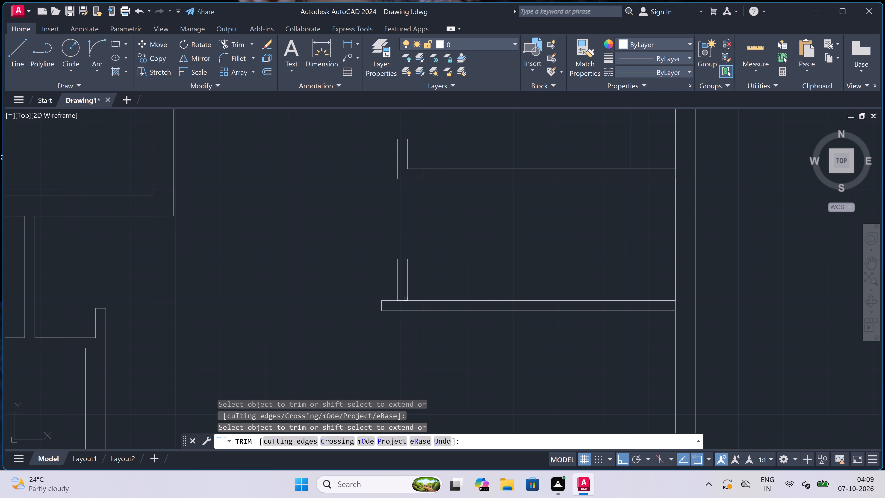
{"action": "scroll", "coordinate": [409, 307], "scroll_direction": "up", "scroll_amount": 2}
{"action": "left_click", "coordinate": [389, 289]}
{"action": "left_click", "coordinate": [394, 300]}
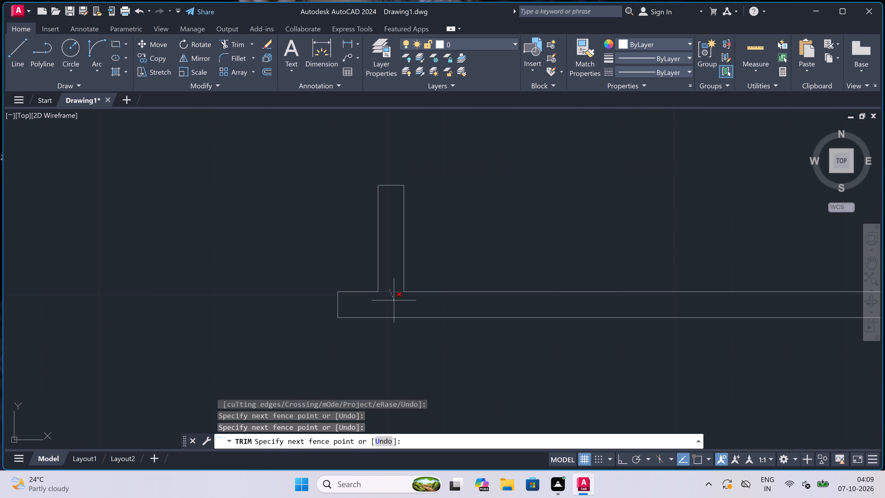
{"action": "scroll", "coordinate": [405, 265], "scroll_direction": "down", "scroll_amount": 6}
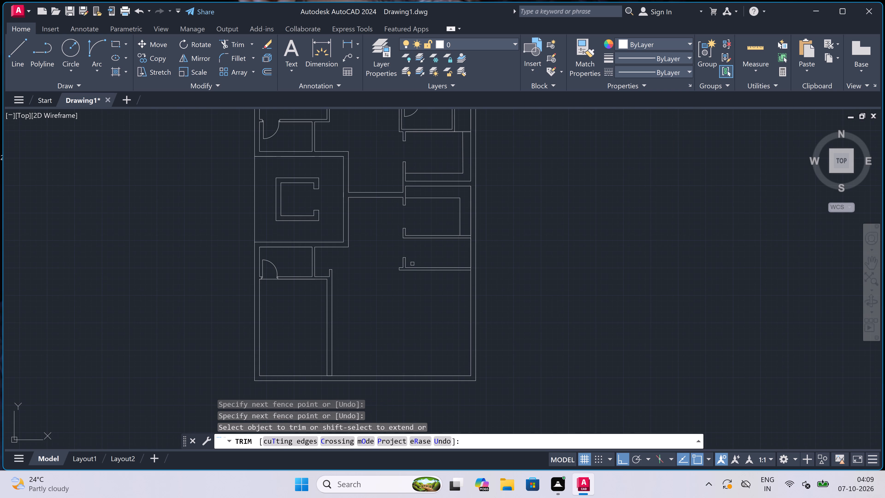
{"action": "key", "text": "Escape"}
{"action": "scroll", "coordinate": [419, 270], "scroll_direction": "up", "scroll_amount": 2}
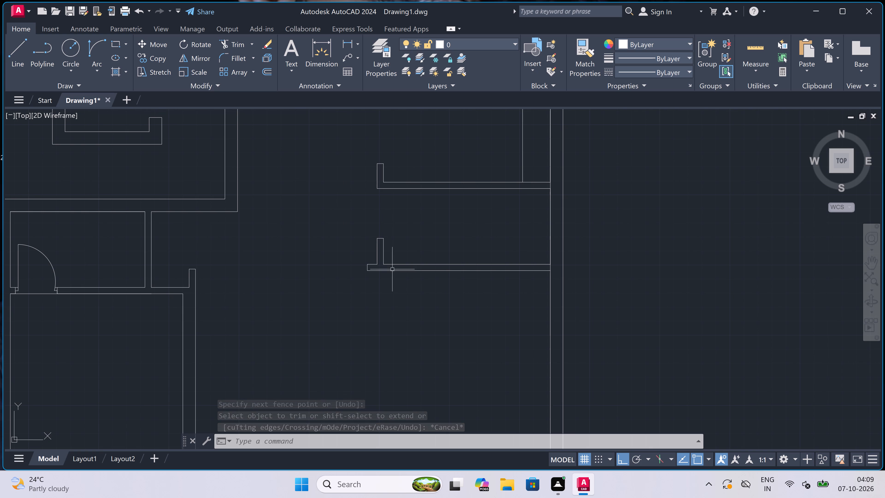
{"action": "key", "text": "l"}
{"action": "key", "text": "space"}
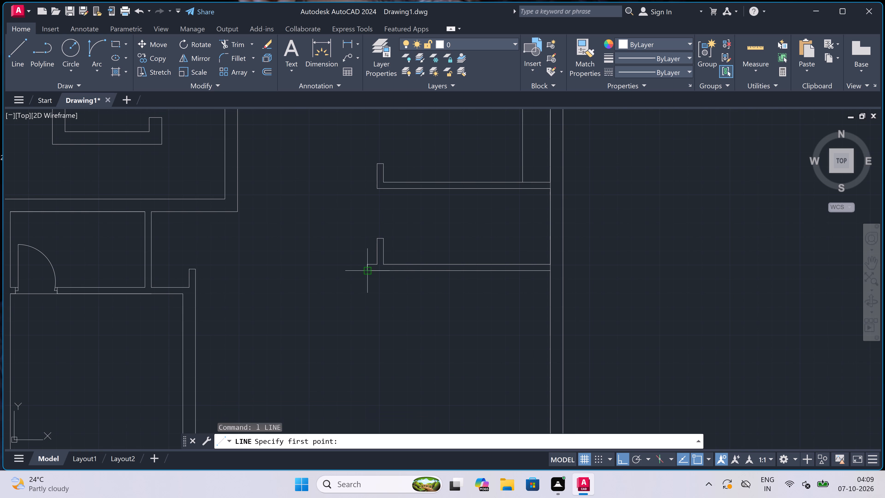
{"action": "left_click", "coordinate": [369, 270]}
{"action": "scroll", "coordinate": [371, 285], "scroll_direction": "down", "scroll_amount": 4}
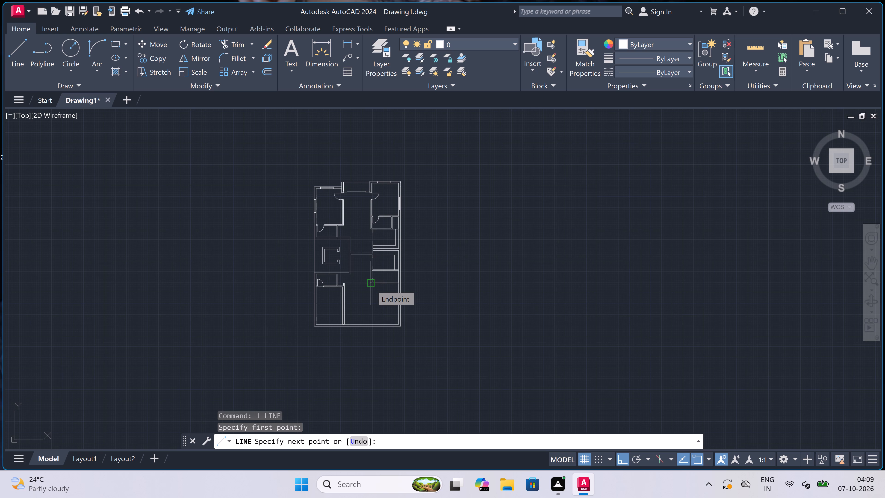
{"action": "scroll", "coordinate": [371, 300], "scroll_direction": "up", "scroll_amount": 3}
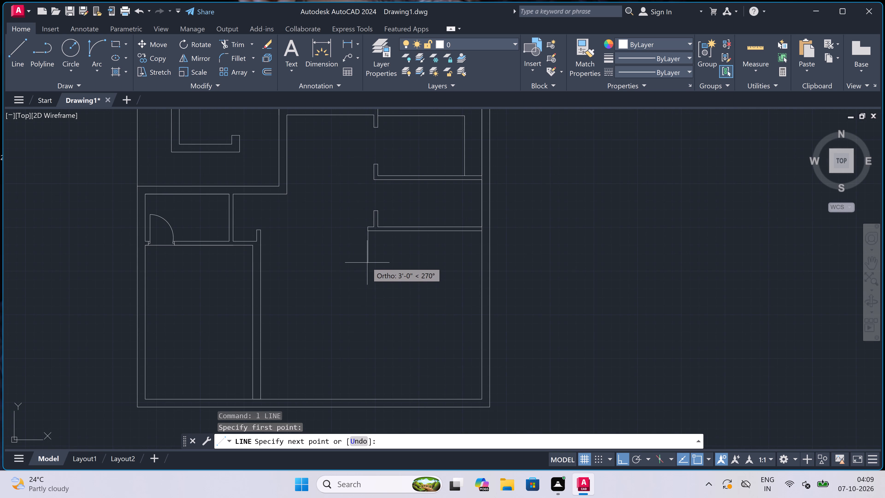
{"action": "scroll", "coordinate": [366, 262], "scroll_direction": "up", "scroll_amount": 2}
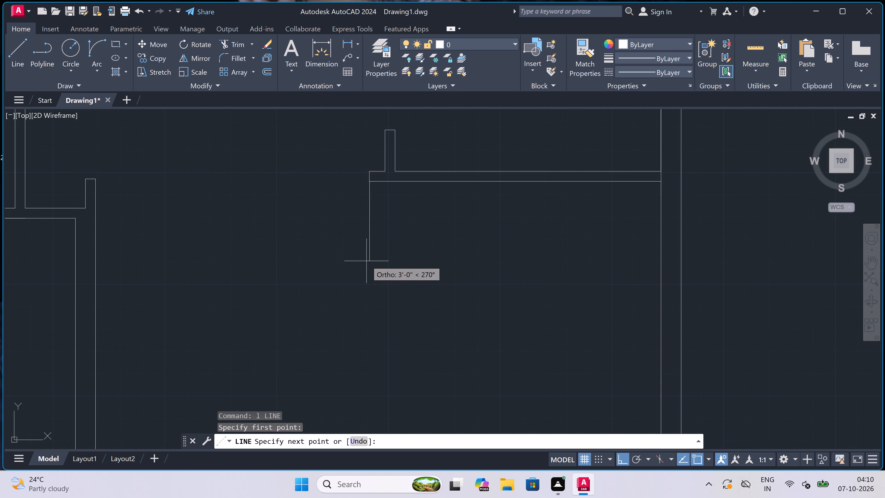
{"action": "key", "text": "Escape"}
Draw a vertical line from the new partition's upper left end corner down to the bottom wall's inner face.
{"action": "key", "text": "space"}
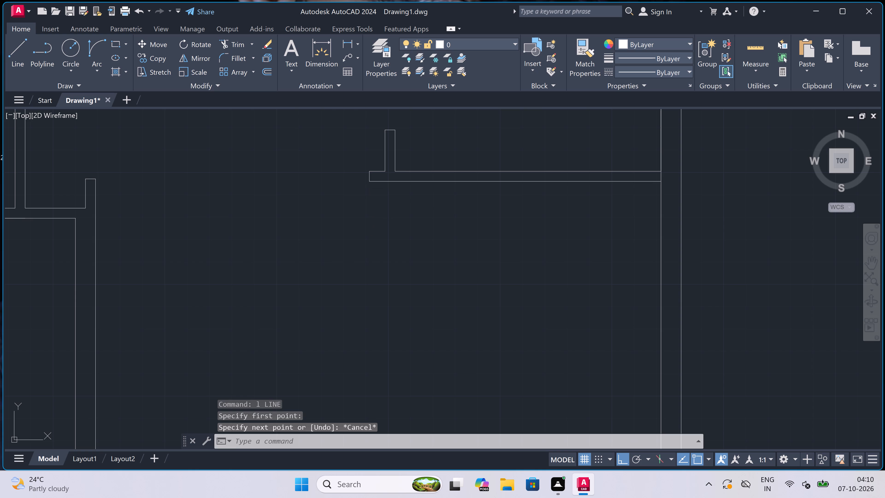
{"action": "left_click", "coordinate": [367, 173]}
{"action": "scroll", "coordinate": [367, 174], "scroll_direction": "down", "scroll_amount": 3}
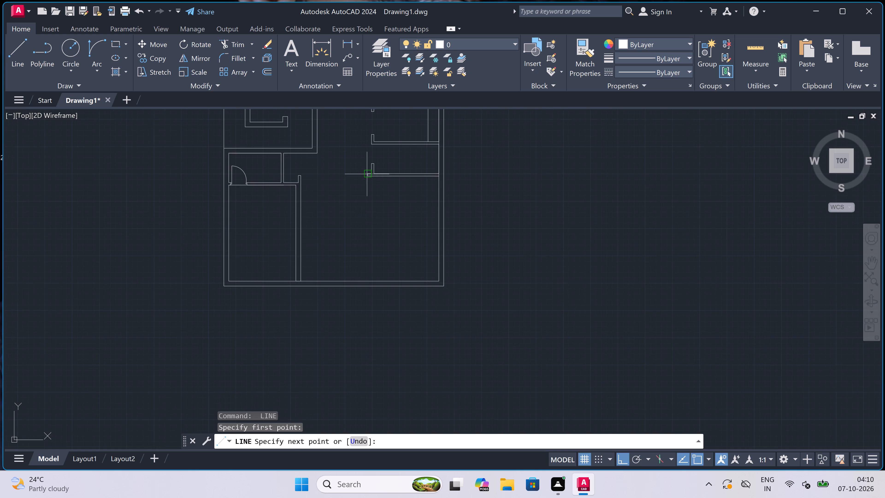
{"action": "scroll", "coordinate": [367, 174], "scroll_direction": "down", "scroll_amount": 2}
{"action": "scroll", "coordinate": [370, 207], "scroll_direction": "up", "scroll_amount": 3}
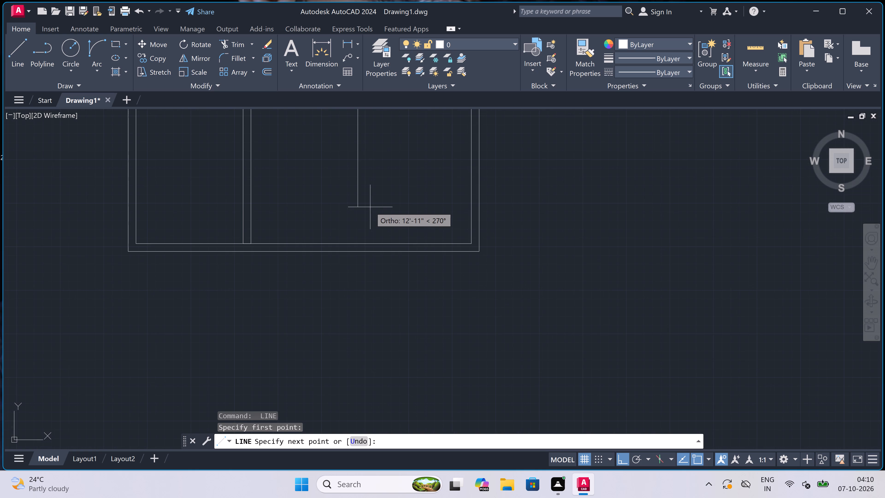
{"action": "scroll", "coordinate": [368, 214], "scroll_direction": "up", "scroll_amount": 3}
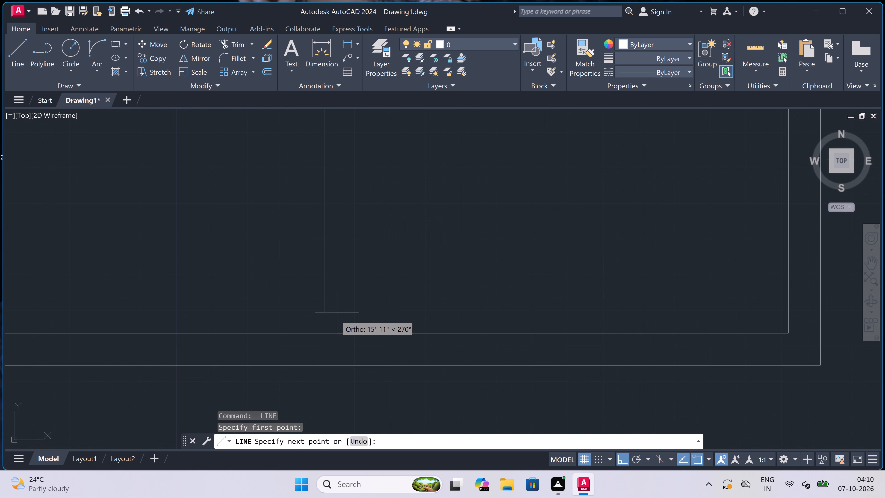
{"action": "double_click", "coordinate": [323, 332]}
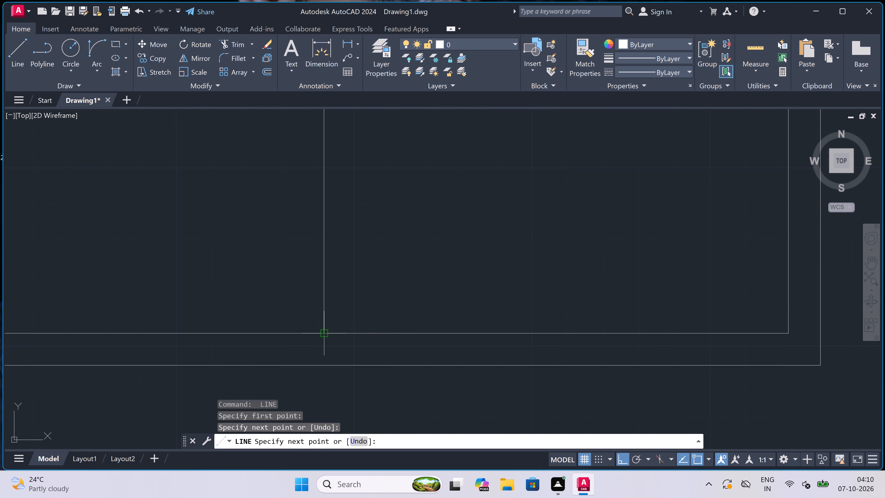
{"action": "key", "text": "Escape"}
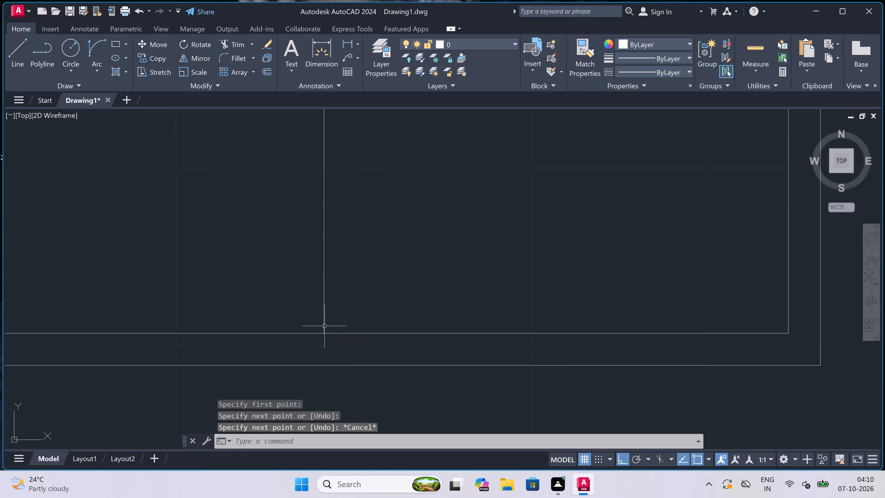
From the new partition's lower left corner, draw a line 4.5" right and down to the bottom wall's inner face, forming a vertical partition.
{"action": "scroll", "coordinate": [324, 325], "scroll_direction": "down", "scroll_amount": 1}
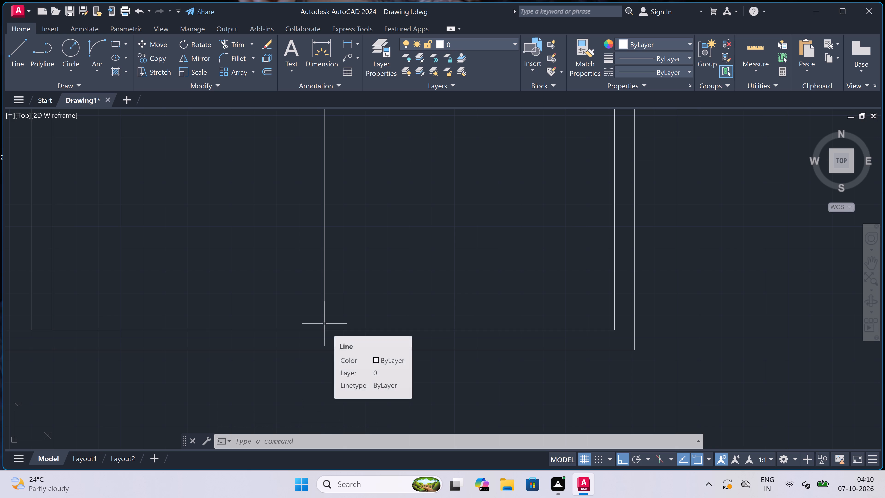
{"action": "scroll", "coordinate": [324, 324], "scroll_direction": "down", "scroll_amount": 2}
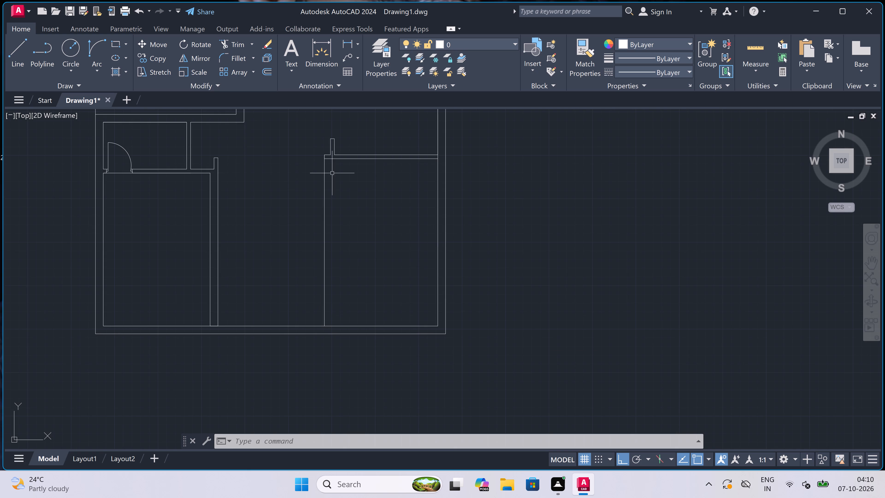
{"action": "scroll", "coordinate": [320, 154], "scroll_direction": "up", "scroll_amount": 4}
{"action": "key", "text": "space"}
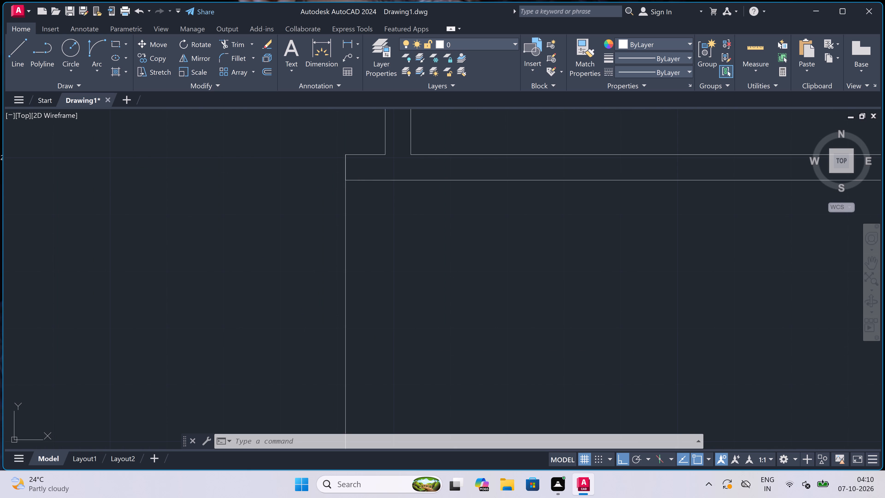
{"action": "left_click", "coordinate": [347, 181]}
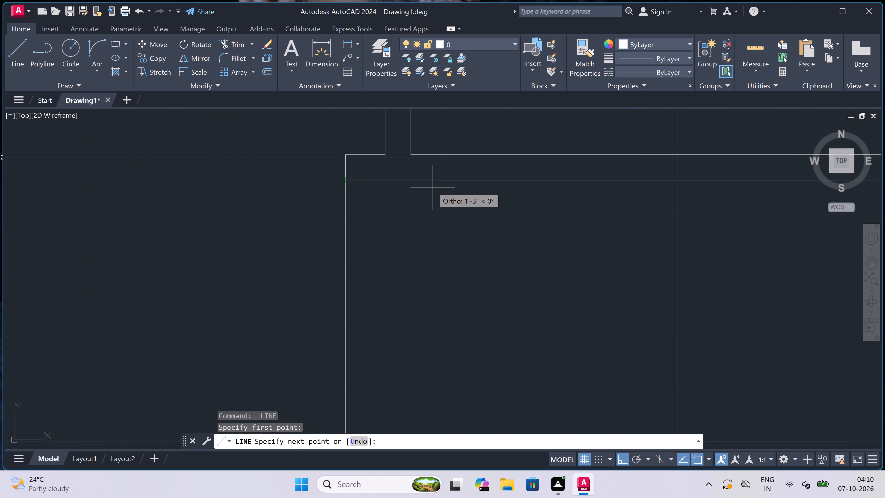
{"action": "type", "text": "4.5\""}
{"action": "key", "text": "space"}
{"action": "scroll", "coordinate": [433, 188], "scroll_direction": "down", "scroll_amount": 4}
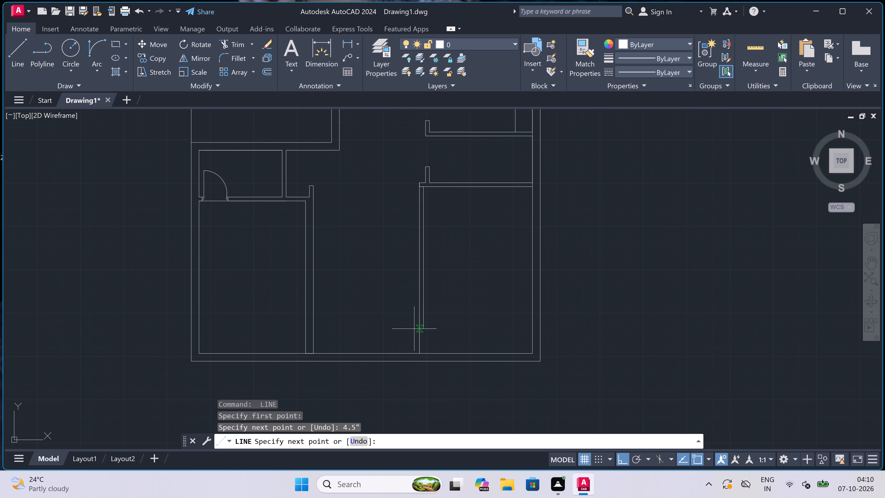
{"action": "scroll", "coordinate": [419, 344], "scroll_direction": "up", "scroll_amount": 3}
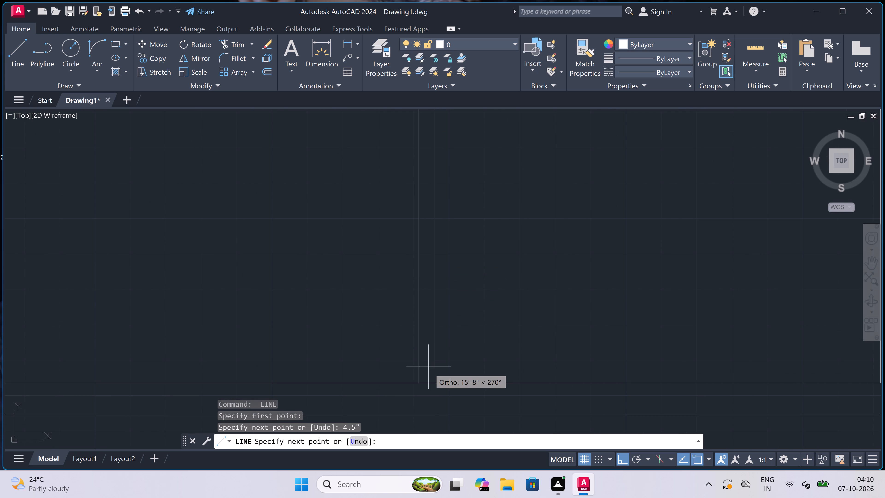
{"action": "left_click_drag", "start_coordinate": [435, 387], "coordinate": [438, 387]}
{"action": "key", "text": "Escape"}
From the inner corner below the new partition, draw a line 4'6" down, 8' right and back up to the partition's lower face.
{"action": "scroll", "coordinate": [393, 347], "scroll_direction": "down", "scroll_amount": 4}
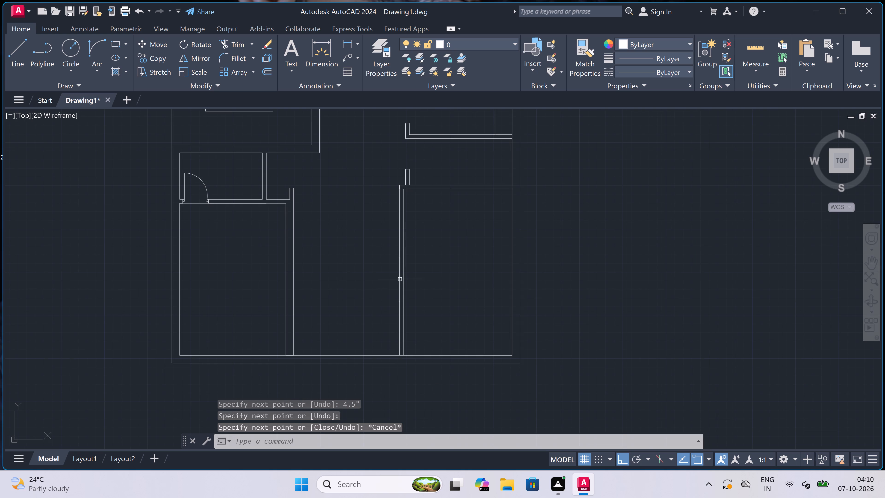
{"action": "scroll", "coordinate": [414, 193], "scroll_direction": "up", "scroll_amount": 2}
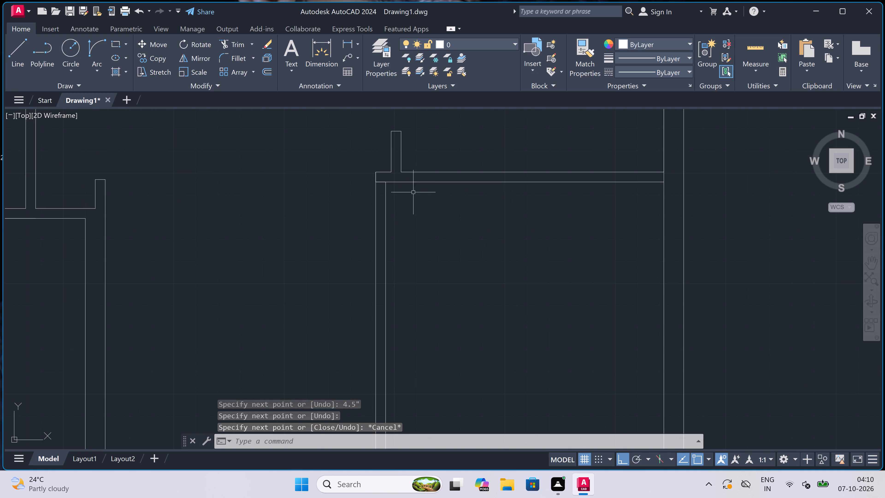
{"action": "key", "text": "space"}
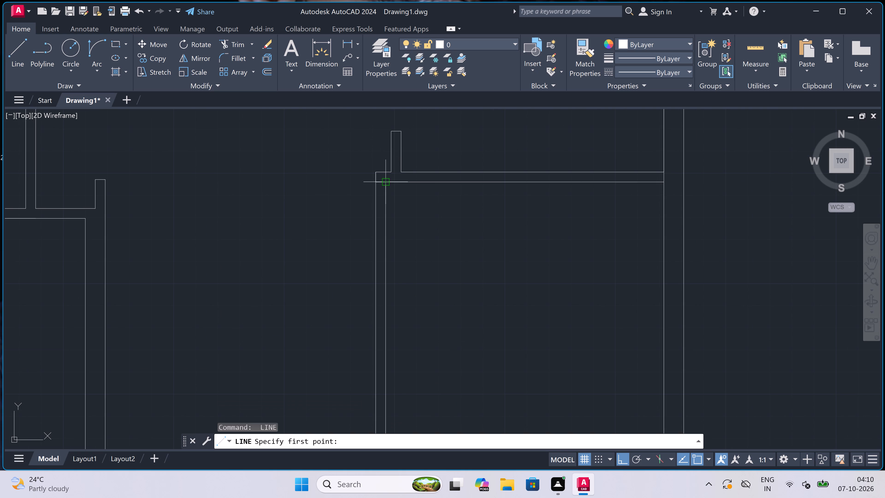
{"action": "left_click_drag", "start_coordinate": [389, 183], "coordinate": [389, 187]}
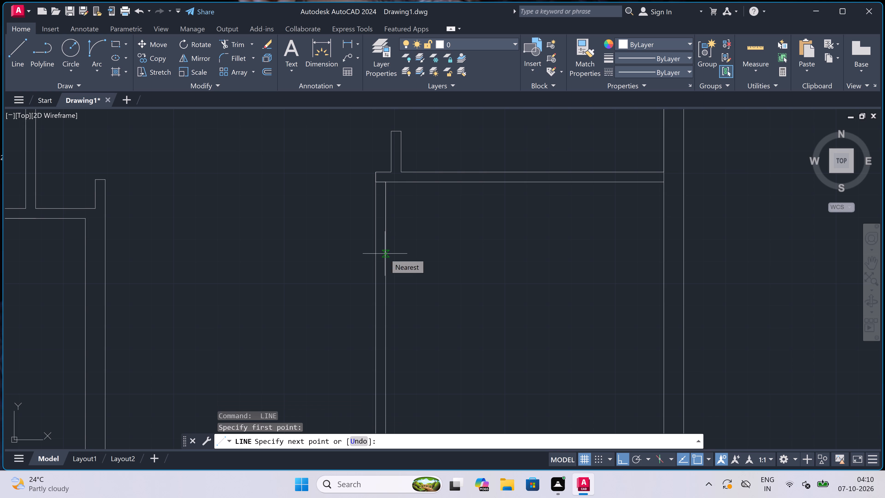
{"action": "type", "text": "4'6\""}
{"action": "key", "text": "space"}
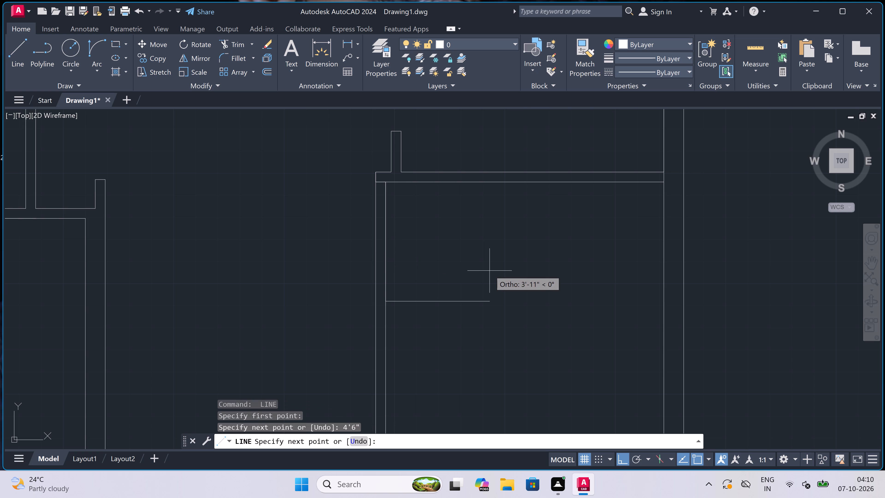
{"action": "type", "text": "8'"}
{"action": "key", "text": "space"}
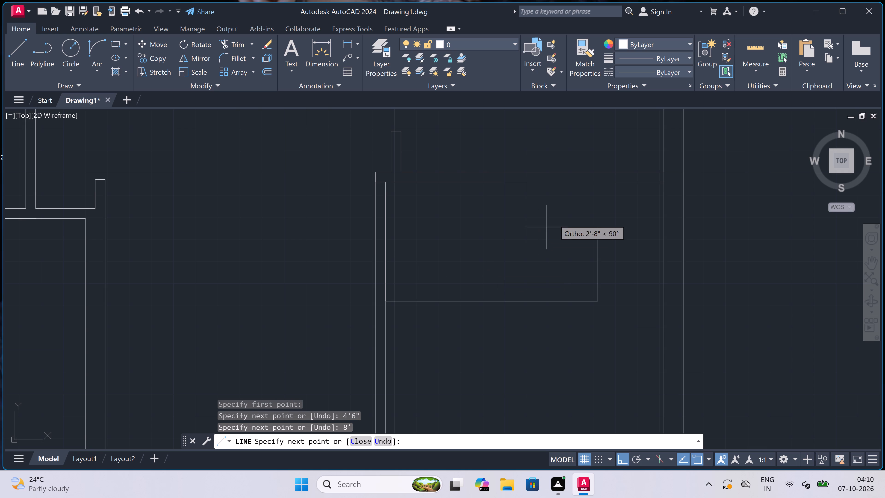
{"action": "left_click", "coordinate": [596, 184]}
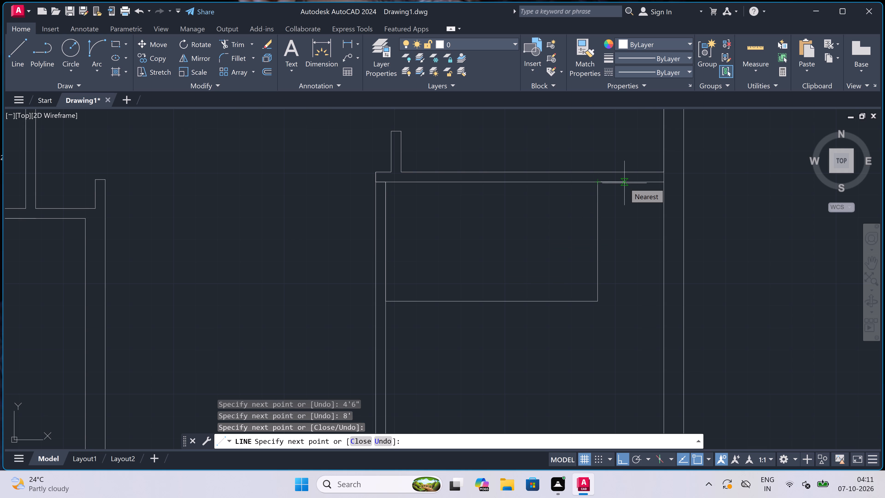
Continue the line 4.5" right, down level with the room's inner corner, 4.5" further down, and left to the vertical partition's inner face.
{"action": "type", "text": "4.5\""}
{"action": "key", "text": "space"}
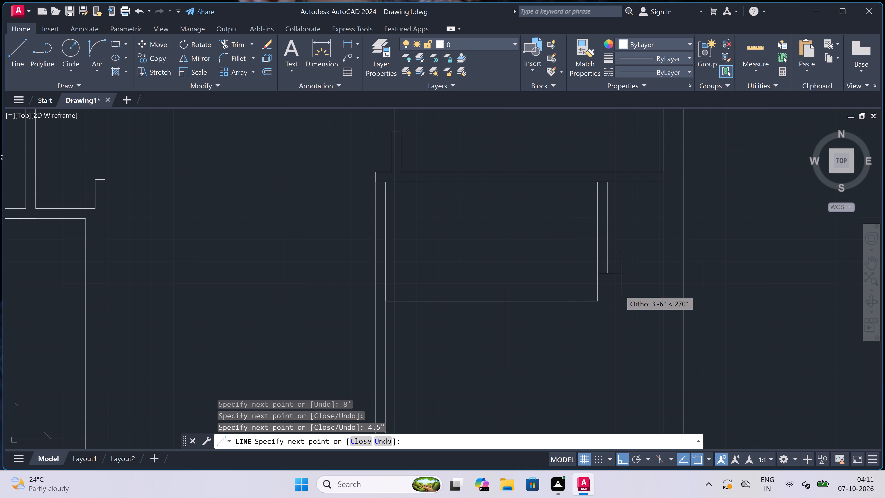
{"action": "scroll", "coordinate": [608, 309], "scroll_direction": "up", "scroll_amount": 3}
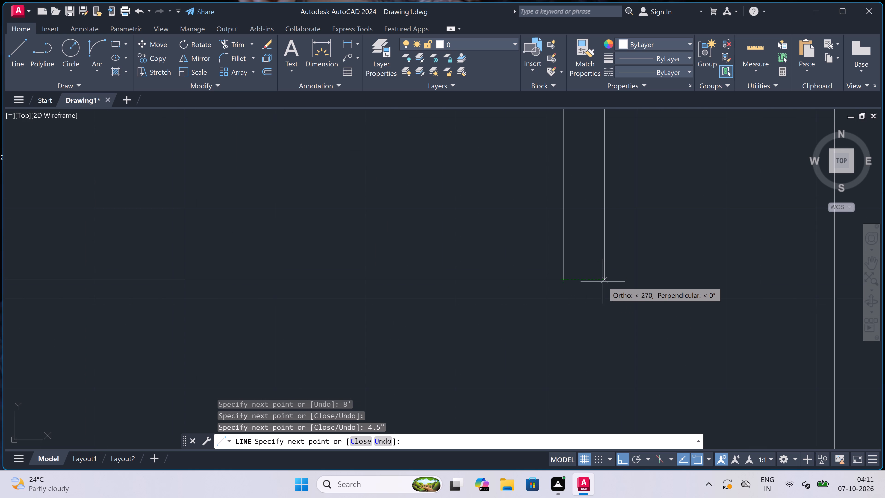
{"action": "left_click", "coordinate": [605, 281]}
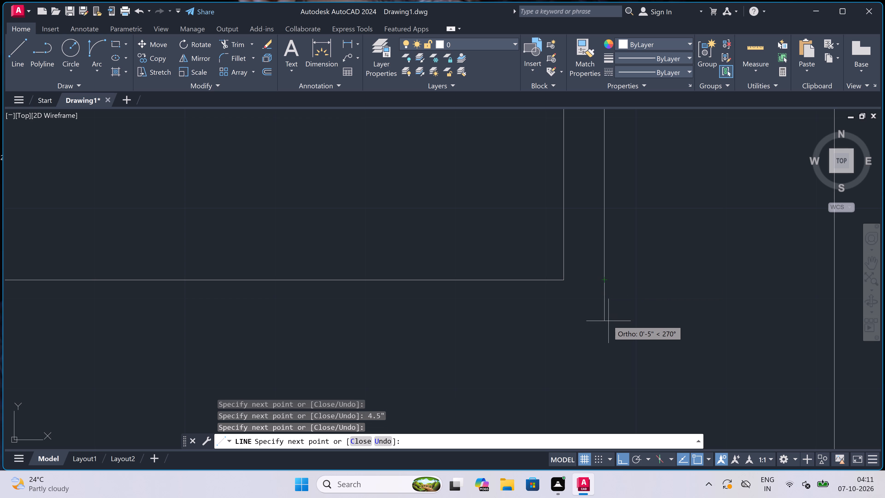
{"action": "type", "text": "4.5\""}
{"action": "key", "text": "space"}
{"action": "scroll", "coordinate": [608, 320], "scroll_direction": "down", "scroll_amount": 3}
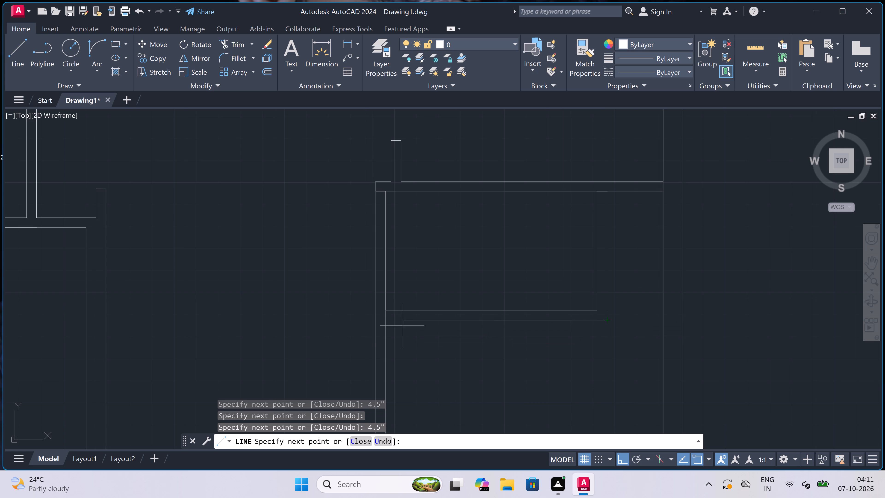
{"action": "left_click", "coordinate": [388, 322]}
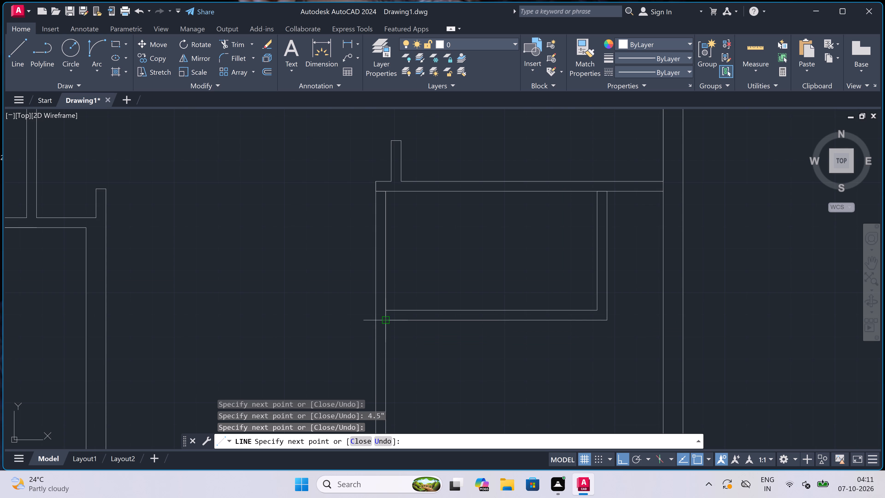
Draw a jamb line across the enclosure's bottom wall near the vertical partition, adding a 2" stop rightward from its midpoint and a 2'9" door leaf upward.
{"action": "key", "text": "Escape"}
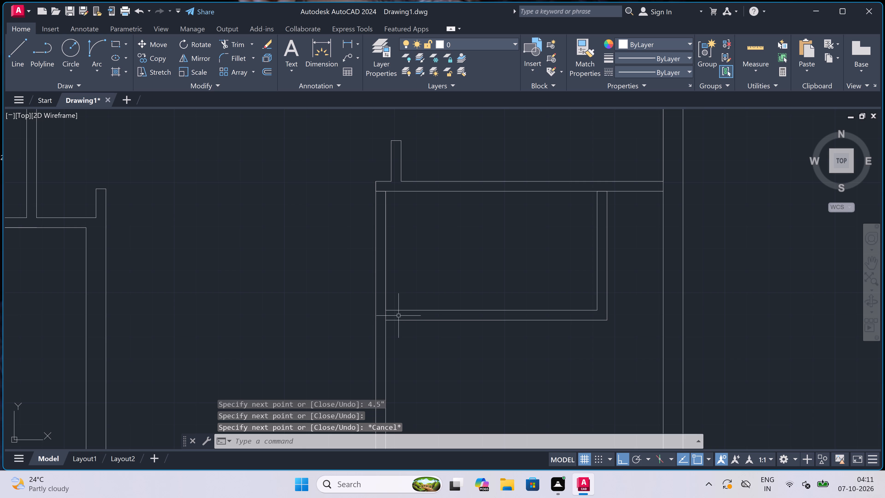
{"action": "scroll", "coordinate": [383, 299], "scroll_direction": "up", "scroll_amount": 1}
{"action": "key", "text": "space"}
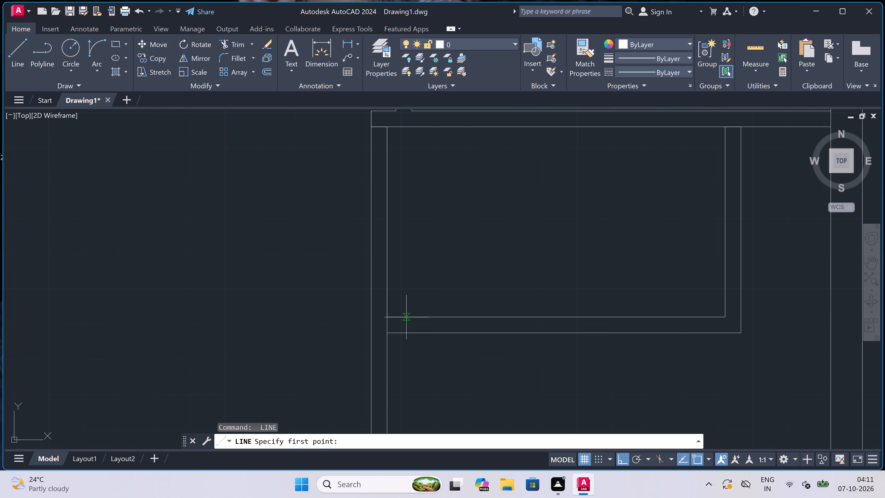
{"action": "left_click", "coordinate": [405, 317]}
{"action": "left_click", "coordinate": [407, 332]}
{"action": "scroll", "coordinate": [405, 323], "scroll_direction": "up", "scroll_amount": 1}
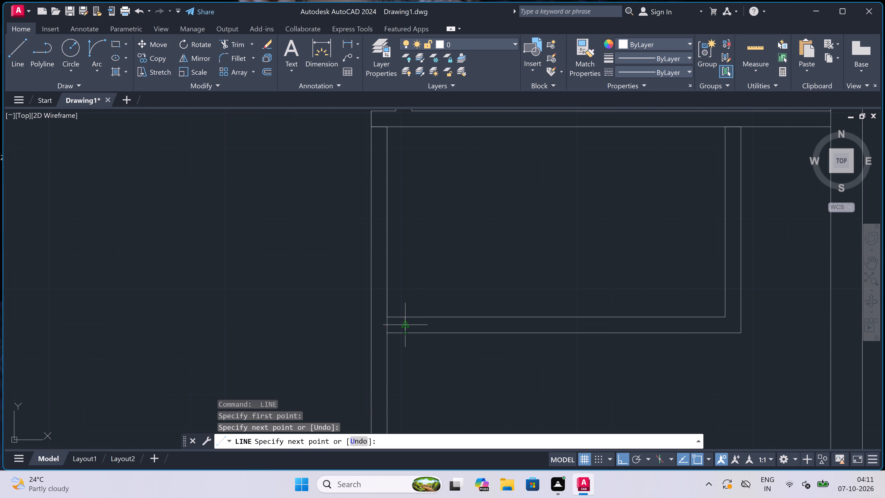
{"action": "scroll", "coordinate": [405, 323], "scroll_direction": "up", "scroll_amount": 1}
{"action": "left_click_drag", "start_coordinate": [407, 324], "coordinate": [409, 325]}
{"action": "type", "text": "2\""}
{"action": "key", "text": "space"}
{"action": "type", "text": "2'9\""}
{"action": "key", "text": "space"}
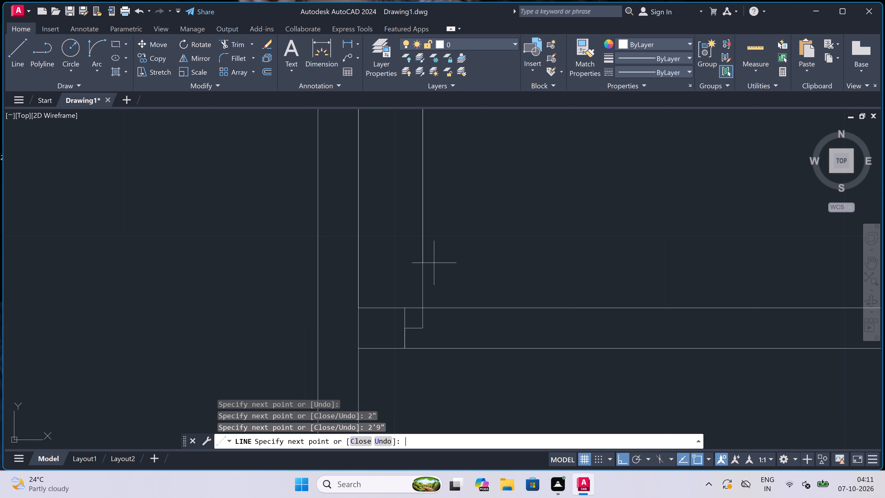
{"action": "key", "text": "Escape"}
Draw the opposite jamb line across the enclosure's bottom wall, with a 2" stop running left from its midpoint.
{"action": "scroll", "coordinate": [434, 263], "scroll_direction": "down", "scroll_amount": 4}
{"action": "scroll", "coordinate": [444, 230], "scroll_direction": "up", "scroll_amount": 2}
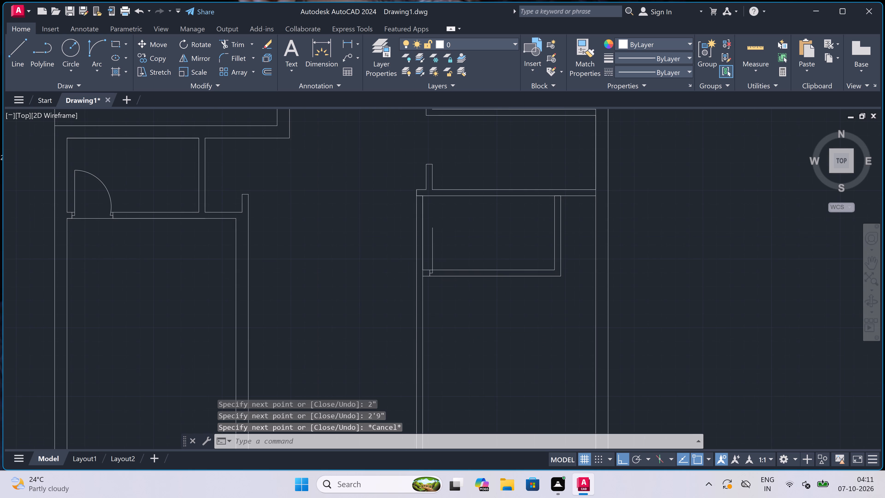
{"action": "key", "text": "space"}
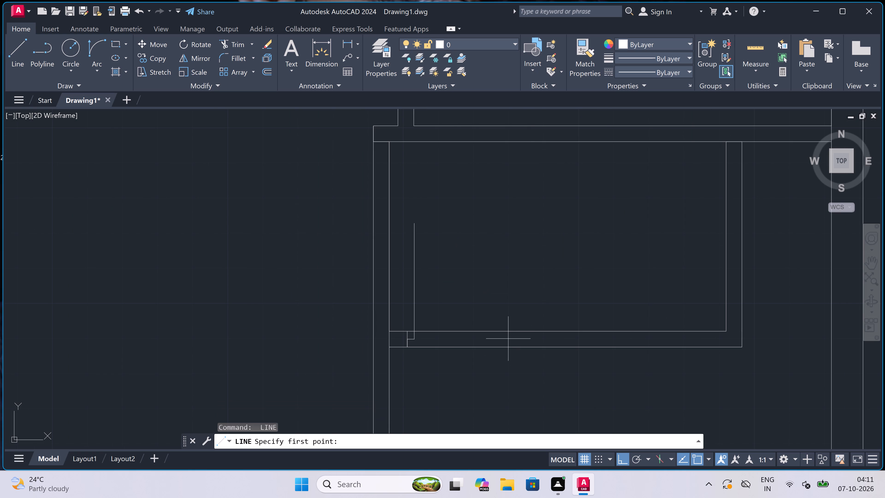
{"action": "left_click", "coordinate": [512, 333]}
{"action": "left_click", "coordinate": [513, 344]}
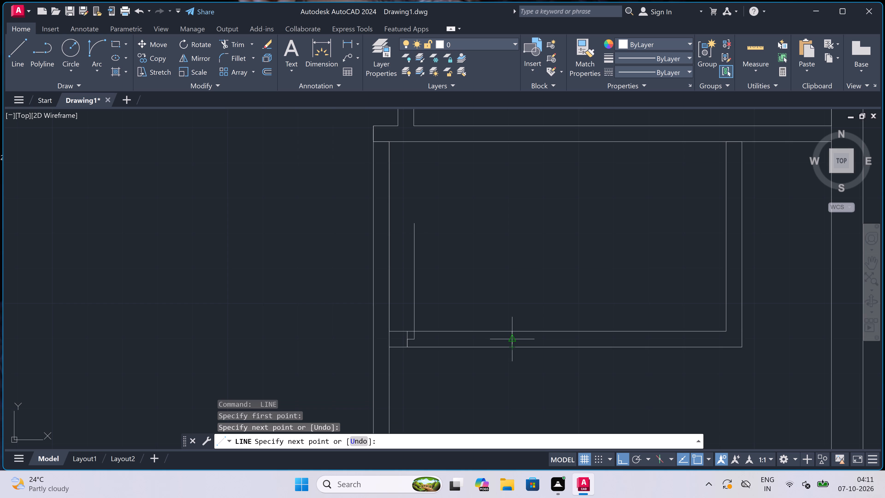
{"action": "scroll", "coordinate": [512, 341], "scroll_direction": "up", "scroll_amount": 2}
{"action": "left_click", "coordinate": [509, 334]}
{"action": "type", "text": "2\""}
{"action": "key", "text": "space"}
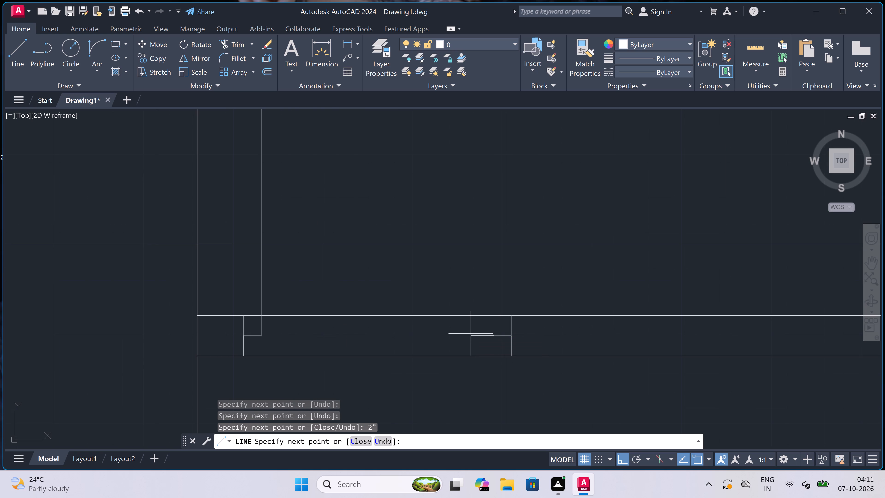
{"action": "key", "text": "Escape"}
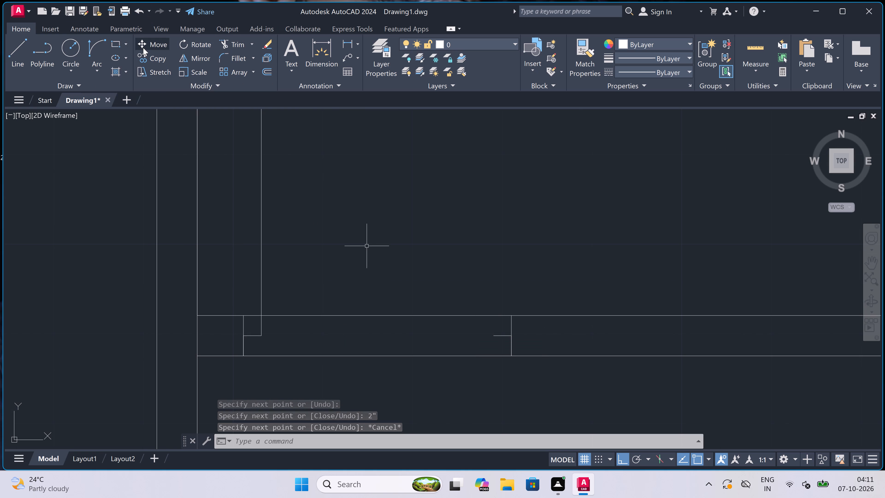
Draw the door swing arc from the leaf's upper end to the end of the opposite 2" stop.
{"action": "left_click", "coordinate": [95, 50]}
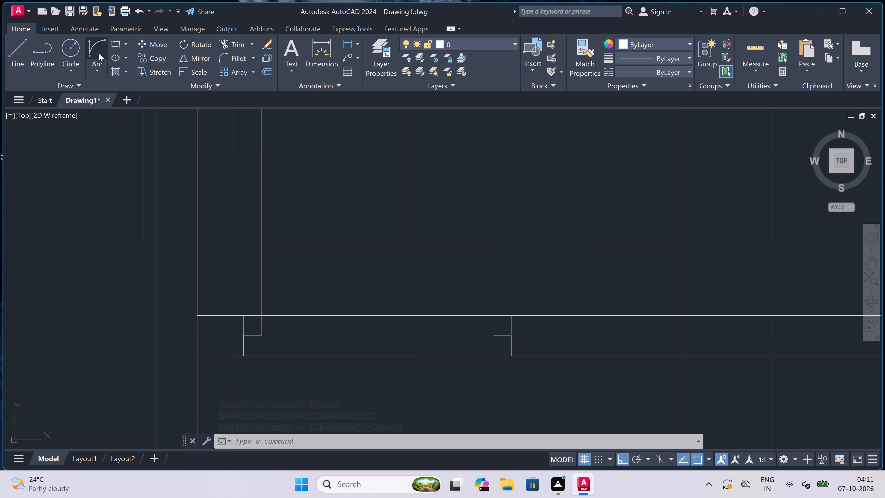
{"action": "scroll", "coordinate": [283, 195], "scroll_direction": "down", "scroll_amount": 1}
{"action": "scroll", "coordinate": [278, 166], "scroll_direction": "down", "scroll_amount": 1}
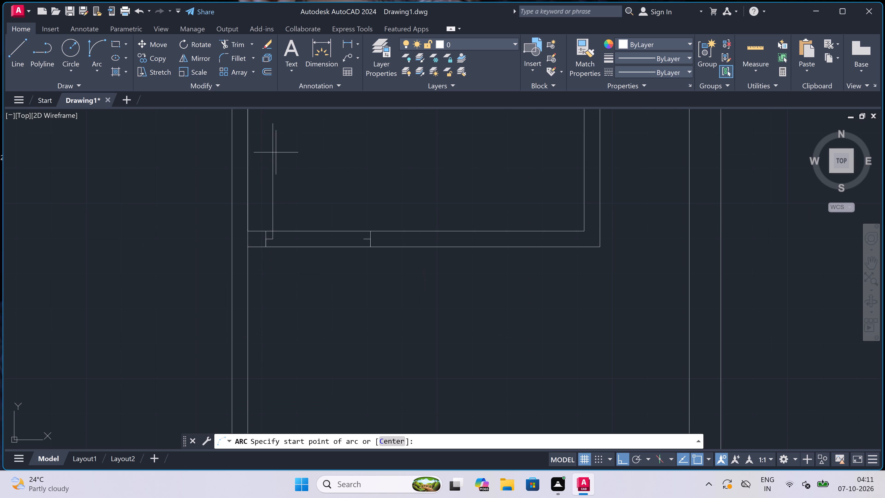
{"action": "left_click_drag", "start_coordinate": [271, 122], "coordinate": [273, 125]}
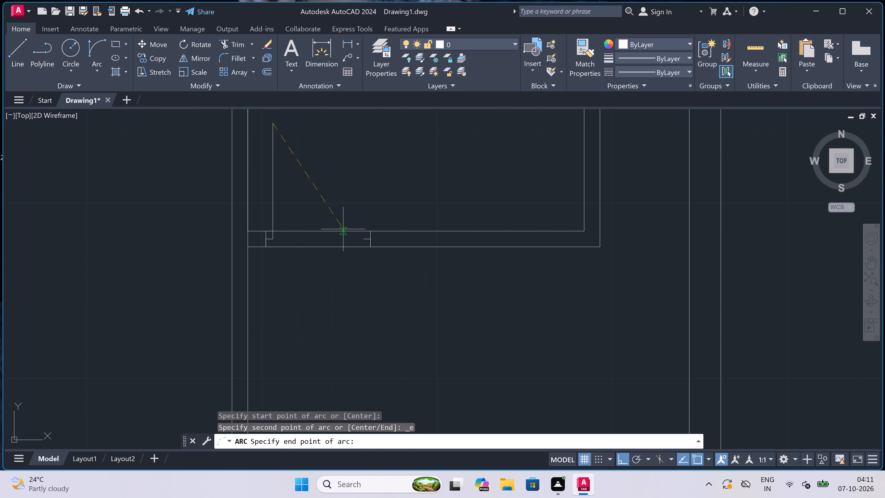
{"action": "left_click", "coordinate": [362, 238]}
{"action": "left_click", "coordinate": [398, 198]}
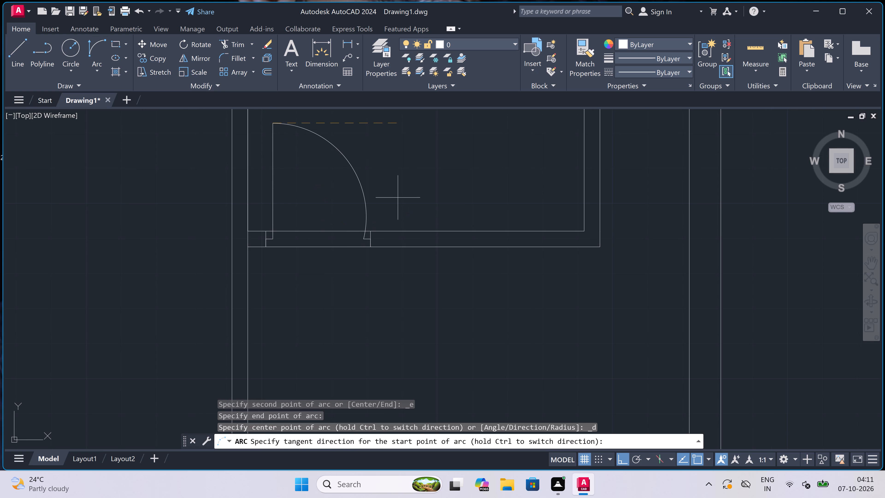
Trim both faces of the enclosure's bottom wall between the jambs, opening the doorway.
{"action": "key", "text": "t"}
{"action": "key", "text": "r"}
{"action": "key", "text": "space"}
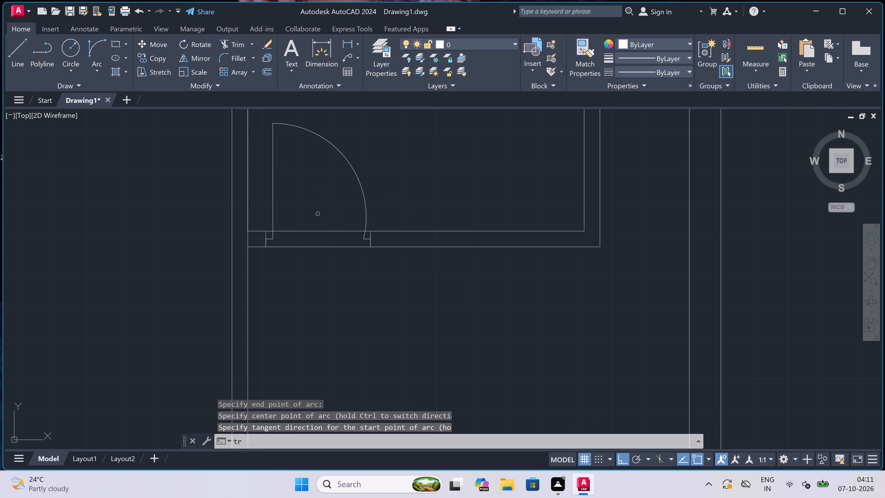
{"action": "left_click", "coordinate": [318, 214]}
{"action": "left_click", "coordinate": [314, 315]}
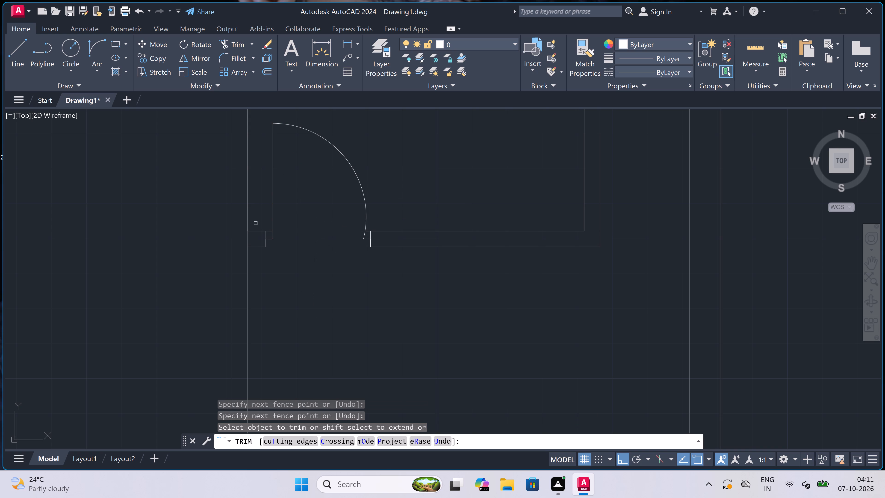
Trim the face lines crossing the enclosure's wall ends, at the vertical partition and at the horizontal partition above.
{"action": "scroll", "coordinate": [252, 243], "scroll_direction": "up", "scroll_amount": 3}
{"action": "left_click", "coordinate": [251, 240]}
{"action": "left_click", "coordinate": [204, 235]}
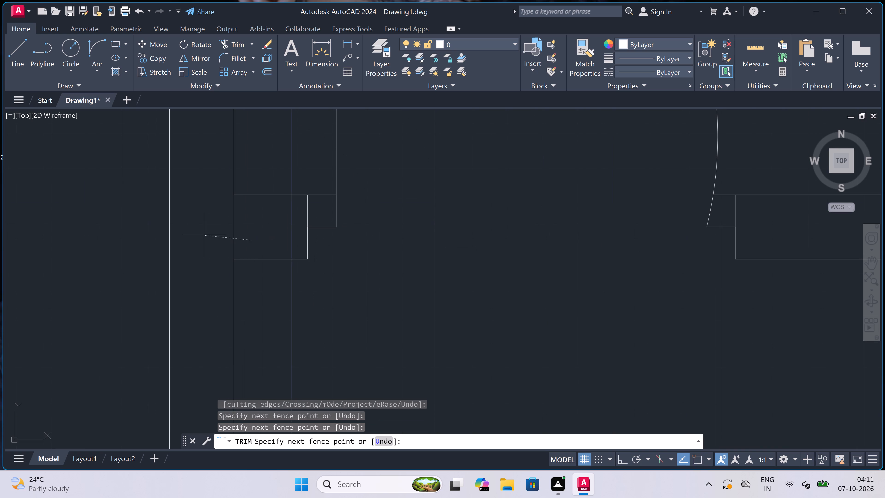
{"action": "scroll", "coordinate": [258, 233], "scroll_direction": "down", "scroll_amount": 5}
{"action": "scroll", "coordinate": [383, 244], "scroll_direction": "down", "scroll_amount": 3}
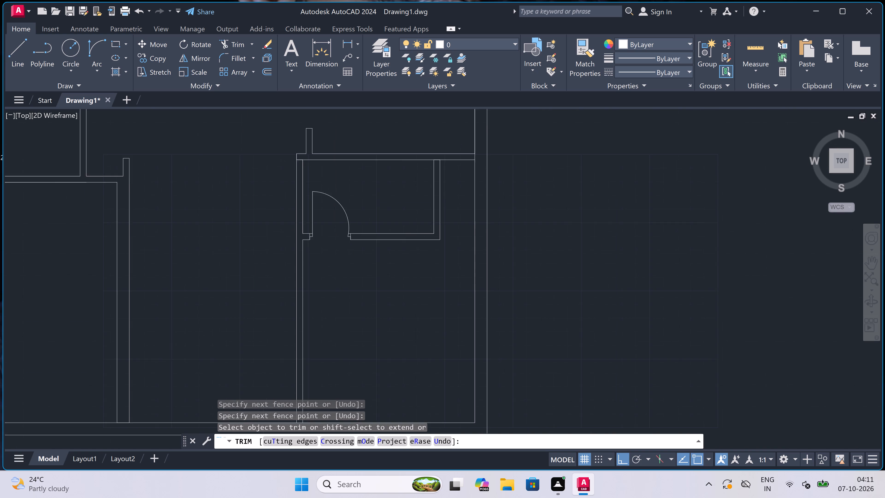
{"action": "scroll", "coordinate": [406, 206], "scroll_direction": "up", "scroll_amount": 3}
{"action": "scroll", "coordinate": [380, 244], "scroll_direction": "up", "scroll_amount": 2}
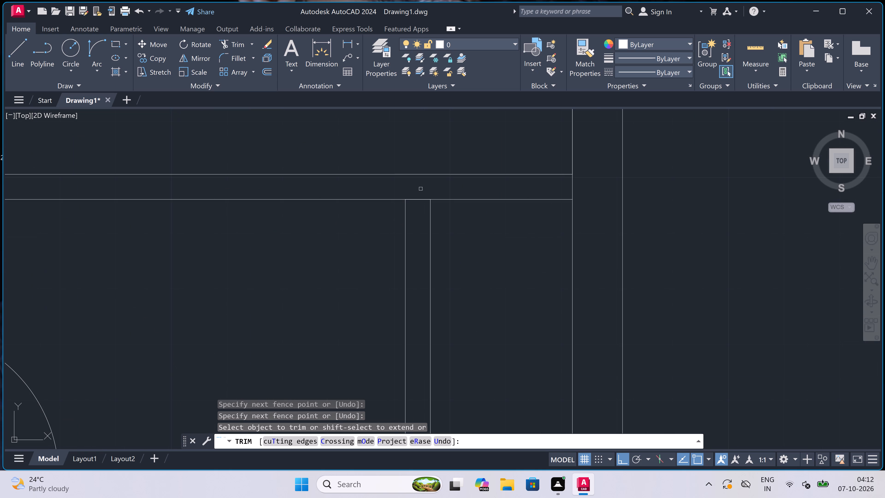
{"action": "left_click", "coordinate": [421, 189]}
{"action": "left_click", "coordinate": [410, 243]}
Trim the lines closing off the horizontal partition where it meets the outer wall and the vertical partition.
{"action": "scroll", "coordinate": [580, 185], "scroll_direction": "up", "scroll_amount": 3}
{"action": "left_click", "coordinate": [580, 186]}
{"action": "left_click", "coordinate": [374, 193]}
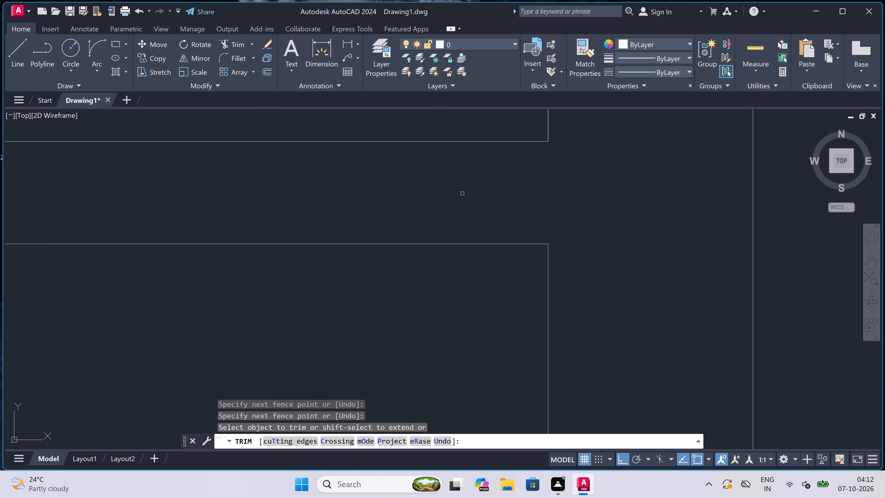
{"action": "scroll", "coordinate": [462, 193], "scroll_direction": "down", "scroll_amount": 8}
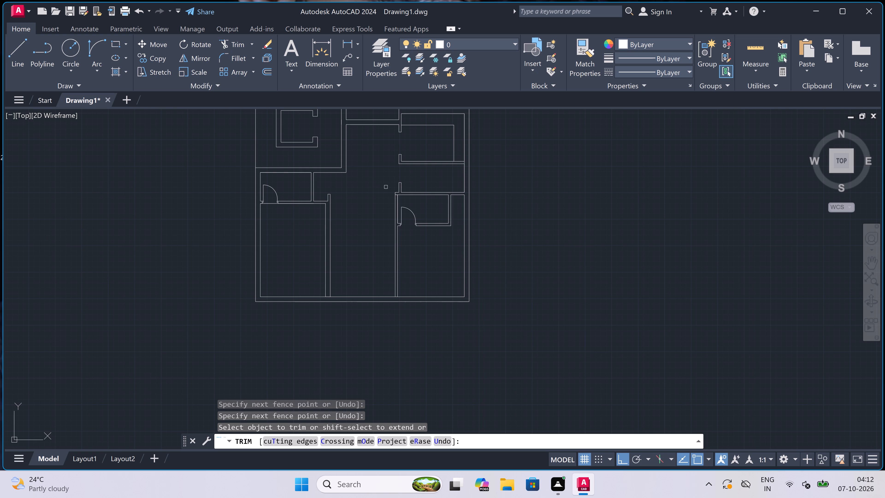
{"action": "scroll", "coordinate": [396, 192], "scroll_direction": "up", "scroll_amount": 5}
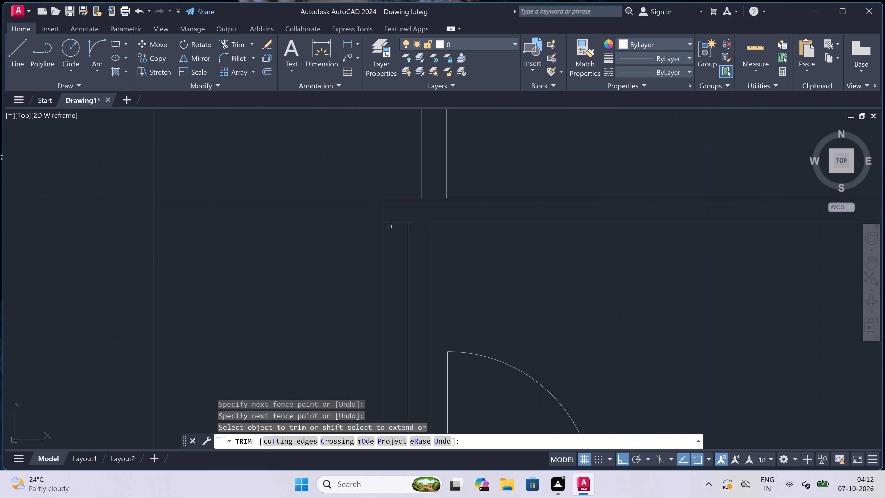
{"action": "left_click", "coordinate": [390, 227]}
{"action": "left_click", "coordinate": [390, 217]}
{"action": "scroll", "coordinate": [390, 217], "scroll_direction": "down", "scroll_amount": 5}
{"action": "scroll", "coordinate": [422, 258], "scroll_direction": "up", "scroll_amount": 1}
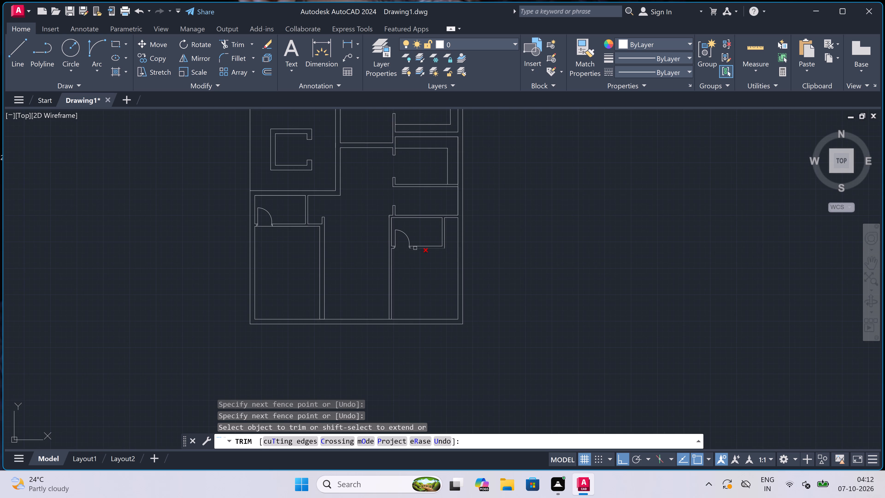
{"action": "scroll", "coordinate": [422, 258], "scroll_direction": "up", "scroll_amount": 1}
{"action": "key", "text": "Escape"}
Draw lines right from the enclosure's lower right outer and inner corners, to the outer wall's inner and outer faces respectively.
{"action": "type", "text": "l"}
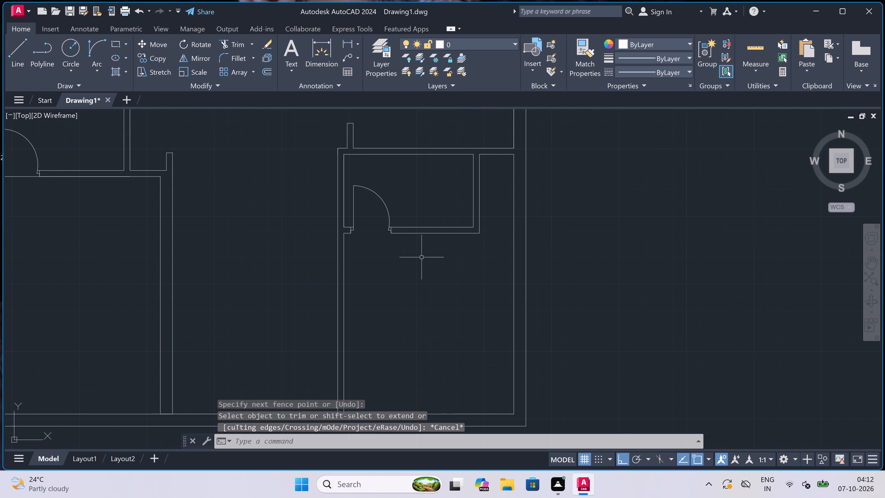
{"action": "key", "text": "space"}
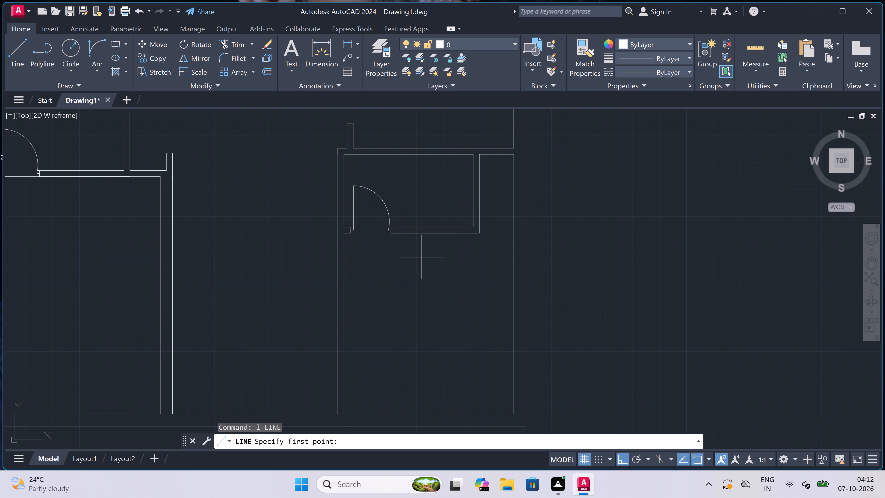
{"action": "scroll", "coordinate": [501, 234], "scroll_direction": "up", "scroll_amount": 2}
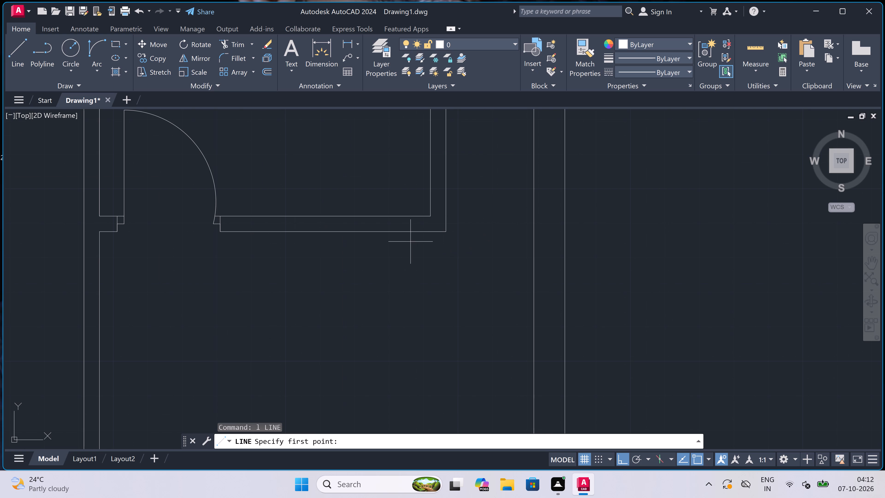
{"action": "double_click", "coordinate": [442, 232]}
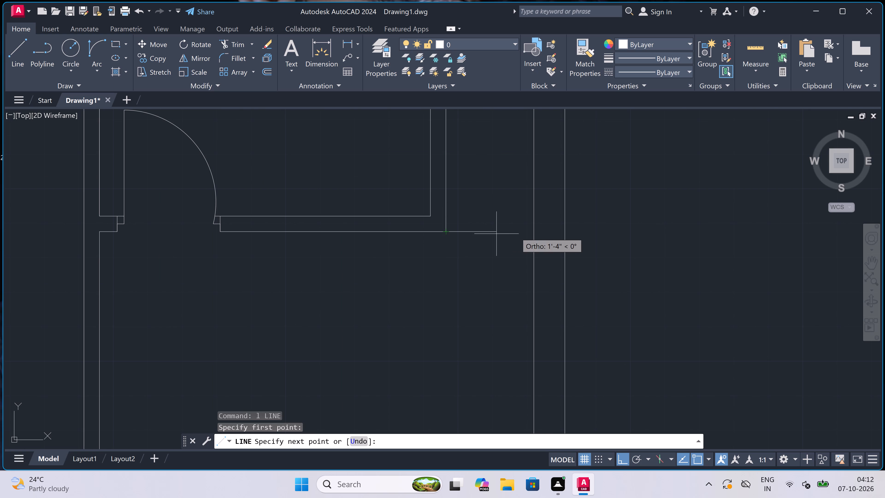
{"action": "left_click", "coordinate": [530, 235]}
{"action": "key", "text": "Escape"}
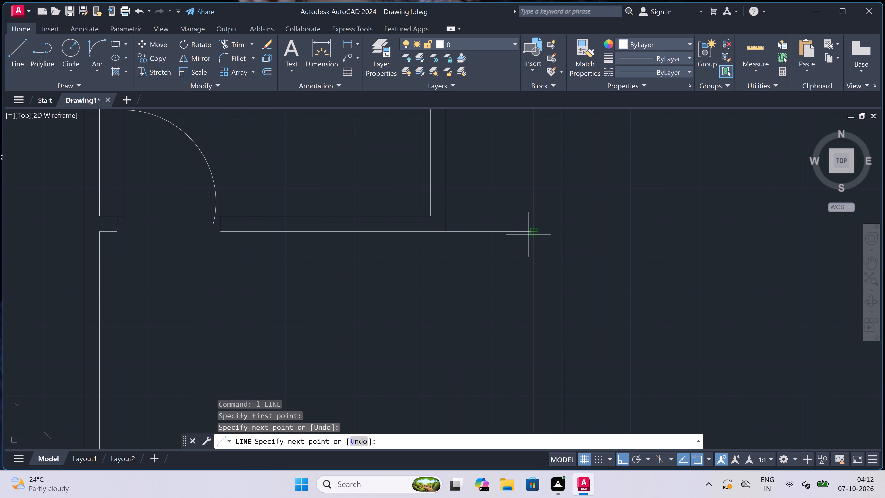
{"action": "key", "text": "space"}
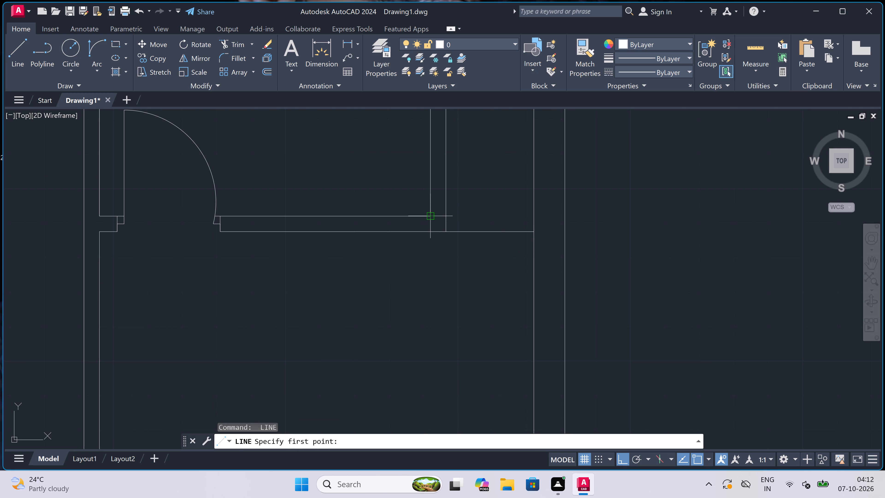
{"action": "left_click_drag", "start_coordinate": [430, 217], "coordinate": [434, 217]}
{"action": "left_click", "coordinate": [564, 215]}
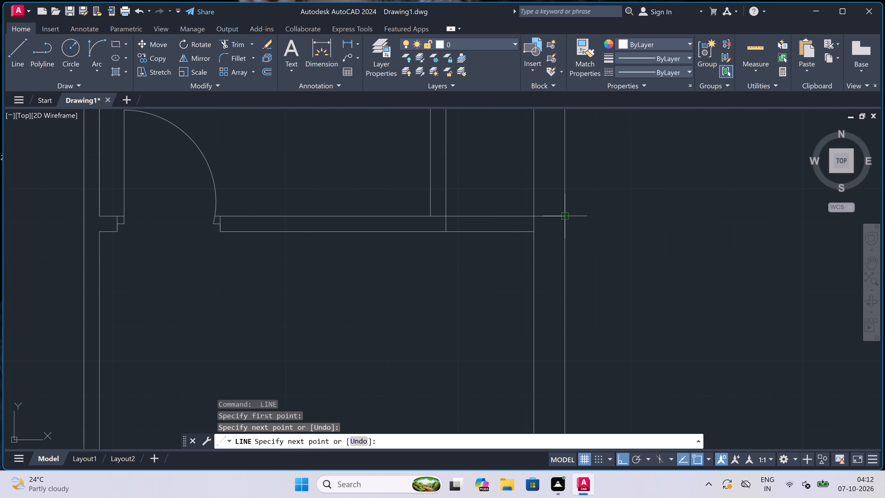
{"action": "key", "text": "Escape"}
Draw a jamb across the horizontal partition beside the outer wall, with a 2" stop leftward from its midpoint and a 3'3" door leaf upward.
{"action": "scroll", "coordinate": [475, 234], "scroll_direction": "down", "scroll_amount": 2}
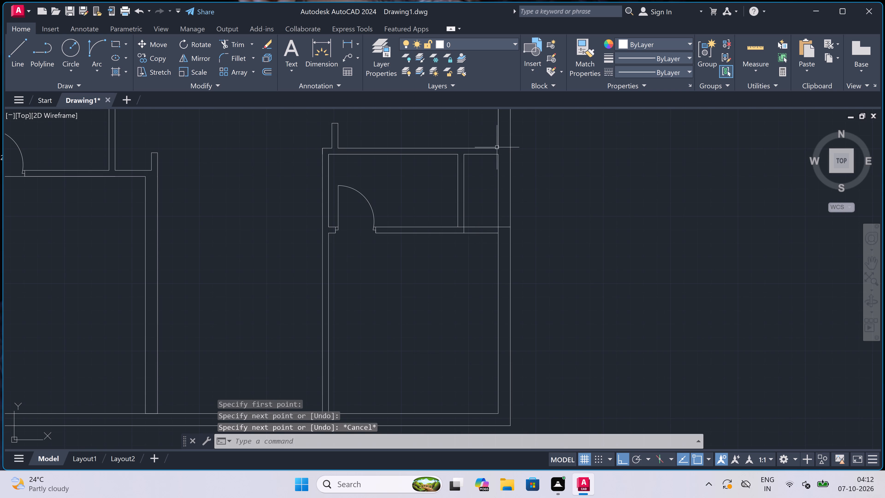
{"action": "key", "text": "space"}
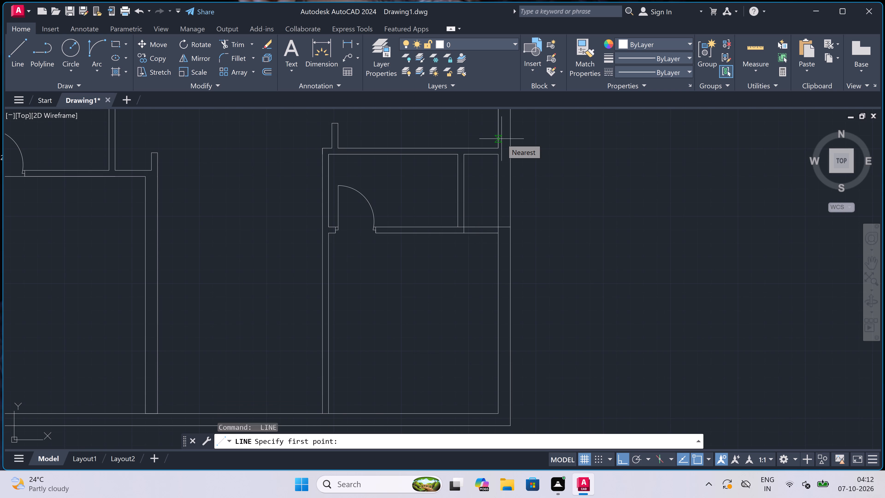
{"action": "scroll", "coordinate": [501, 139], "scroll_direction": "down", "scroll_amount": 4}
{"action": "scroll", "coordinate": [500, 130], "scroll_direction": "up", "scroll_amount": 2}
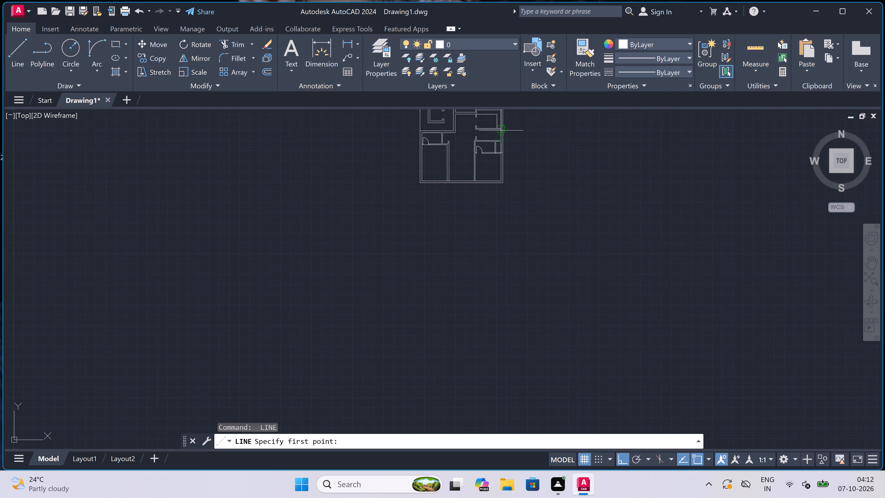
{"action": "scroll", "coordinate": [500, 130], "scroll_direction": "up", "scroll_amount": 2}
{"action": "scroll", "coordinate": [491, 166], "scroll_direction": "up", "scroll_amount": 4}
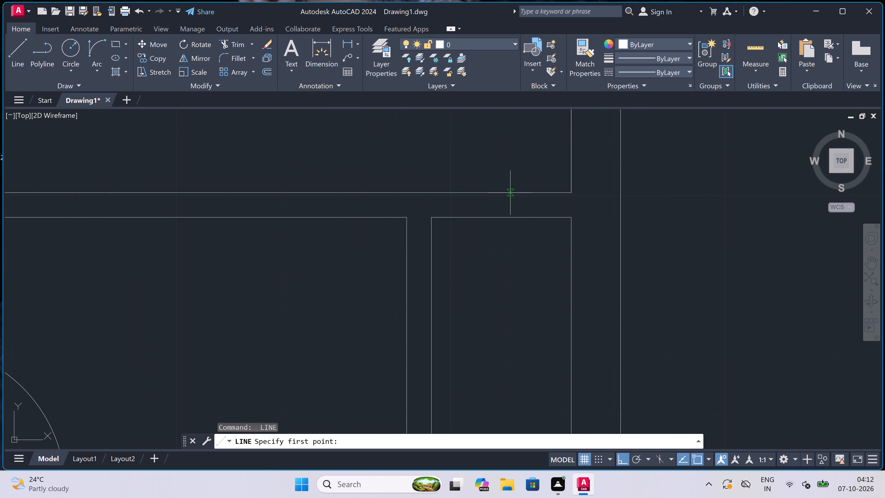
{"action": "left_click", "coordinate": [561, 194]}
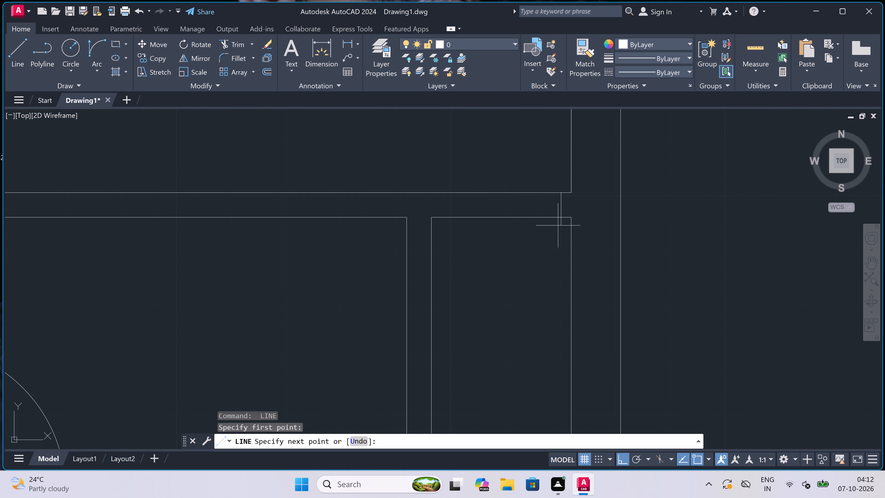
{"action": "left_click", "coordinate": [560, 217]}
{"action": "left_click", "coordinate": [560, 203]}
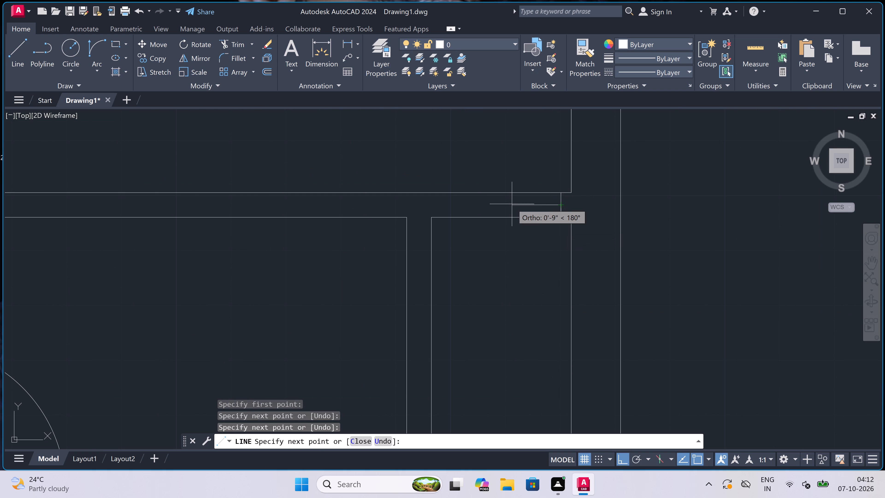
{"action": "type", "text": "2\""}
{"action": "key", "text": "space"}
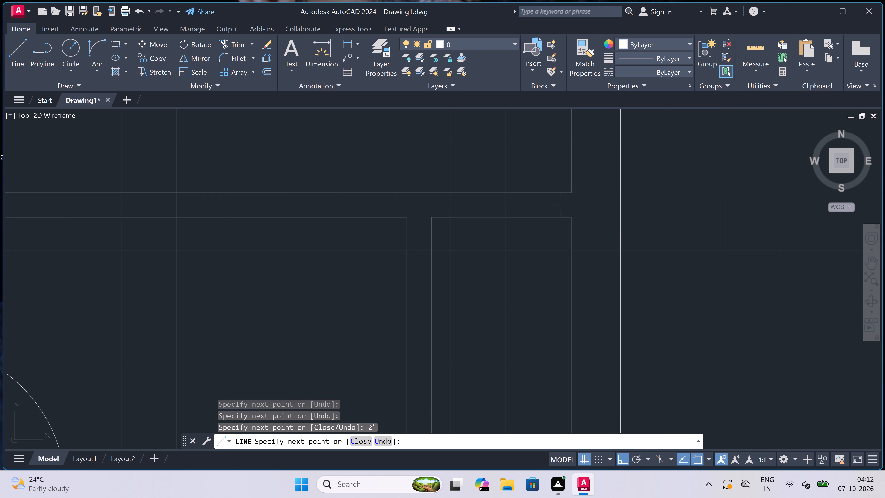
{"action": "scroll", "coordinate": [496, 140], "scroll_direction": "down", "scroll_amount": 4}
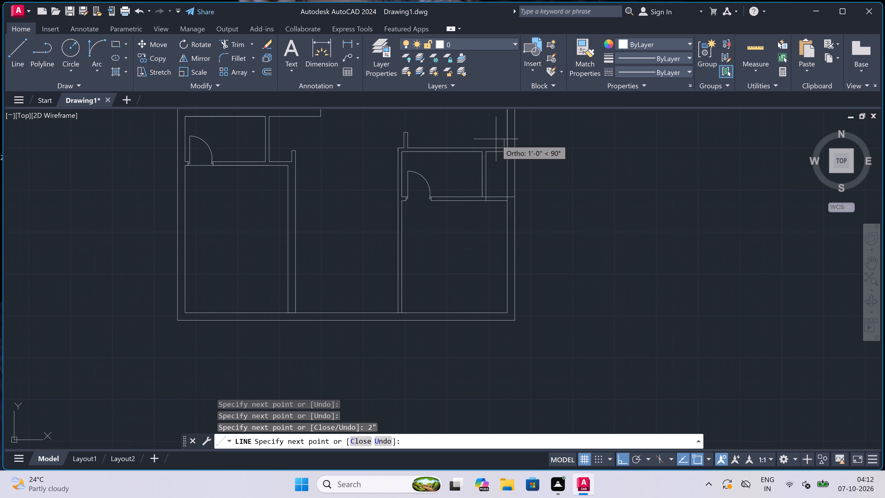
{"action": "scroll", "coordinate": [496, 136], "scroll_direction": "up", "scroll_amount": 5}
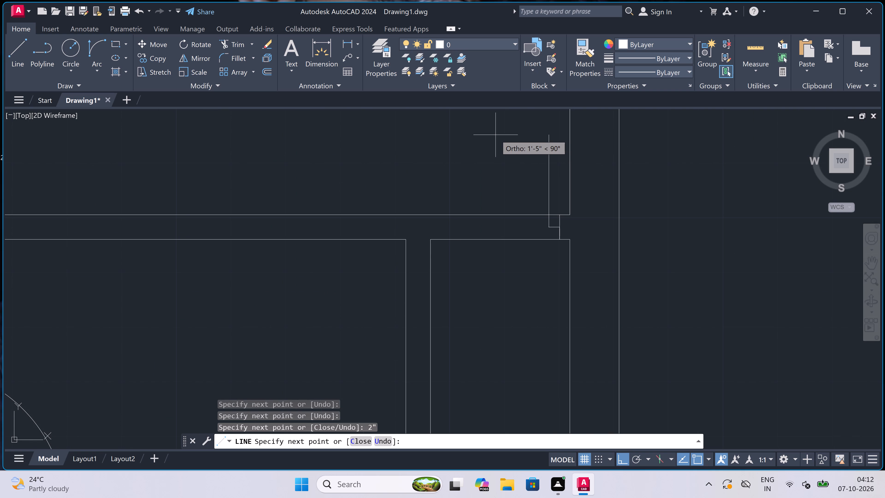
{"action": "type", "text": "3'3\""}
{"action": "key", "text": "space"}
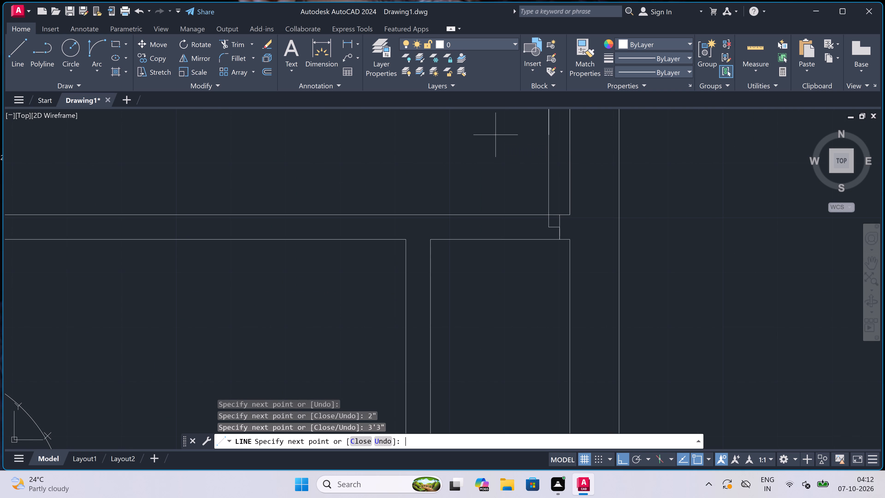
{"action": "key", "text": "Escape"}
Draw the opposite jamb across the partition at the enclosure's right wall face, with a 2" stop rightward from its midpoint.
{"action": "scroll", "coordinate": [432, 194], "scroll_direction": "down", "scroll_amount": 3}
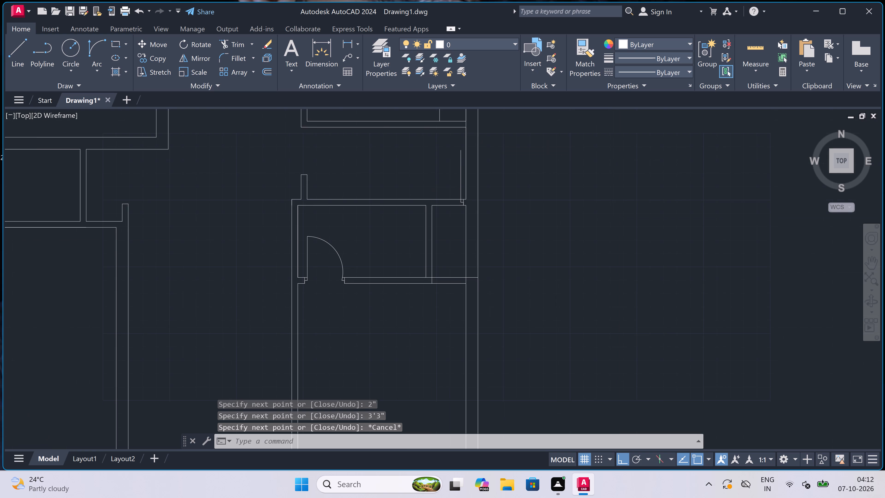
{"action": "scroll", "coordinate": [455, 144], "scroll_direction": "up", "scroll_amount": 2}
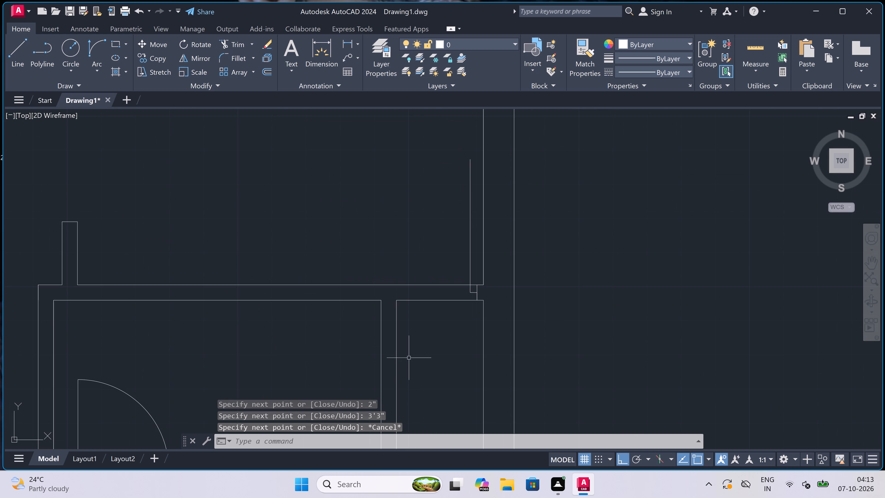
{"action": "key", "text": "space"}
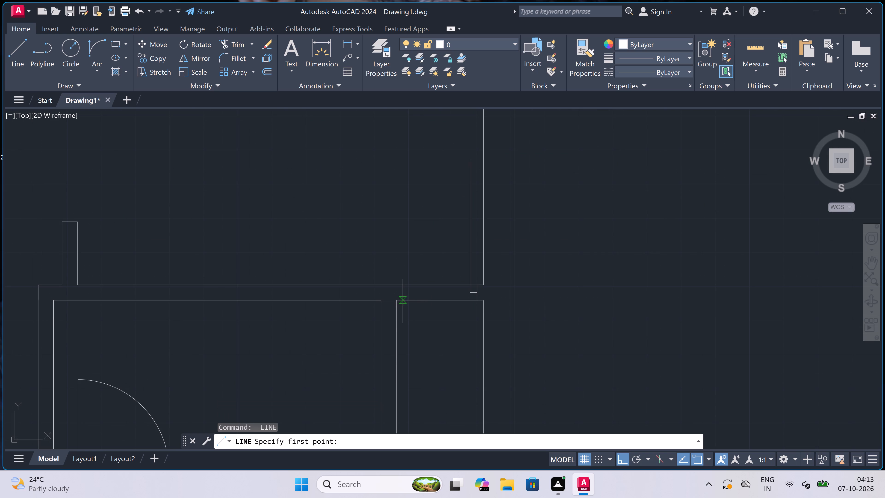
{"action": "left_click", "coordinate": [401, 302]}
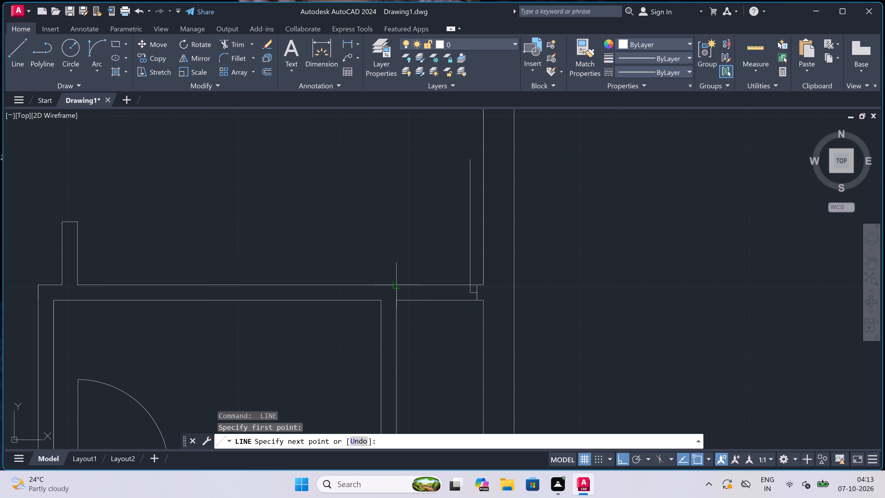
{"action": "left_click", "coordinate": [394, 289]}
{"action": "scroll", "coordinate": [394, 295], "scroll_direction": "up", "scroll_amount": 2}
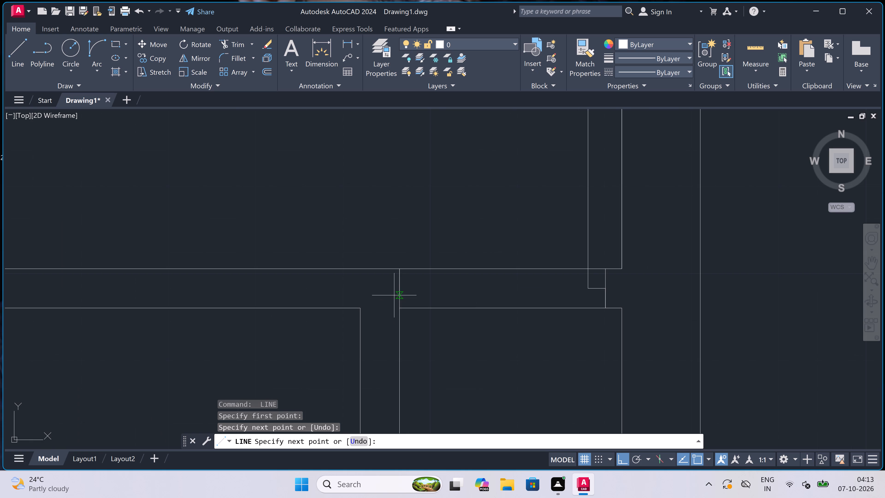
{"action": "double_click", "coordinate": [400, 291]}
{"action": "type", "text": "2\""}
{"action": "key", "text": "space"}
{"action": "key", "text": "Escape"}
Move the right jamb with its stop and door leaf horizontally closer to the outer wall's inner face.
{"action": "scroll", "coordinate": [450, 291], "scroll_direction": "down", "scroll_amount": 1}
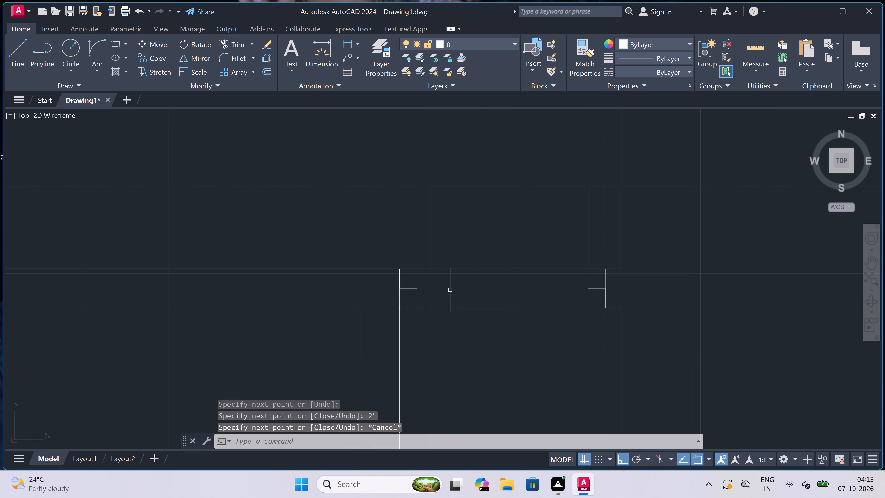
{"action": "scroll", "coordinate": [448, 291], "scroll_direction": "down", "scroll_amount": 1}
{"action": "scroll", "coordinate": [515, 273], "scroll_direction": "up", "scroll_amount": 2}
{"action": "scroll", "coordinate": [487, 326], "scroll_direction": "up", "scroll_amount": 2}
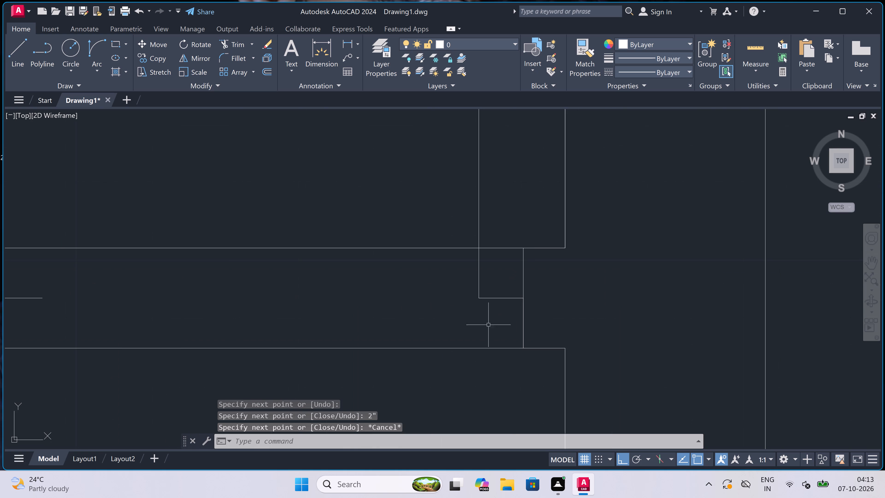
{"action": "left_click_drag", "start_coordinate": [559, 264], "coordinate": [556, 270]}
{"action": "left_click", "coordinate": [458, 337]}
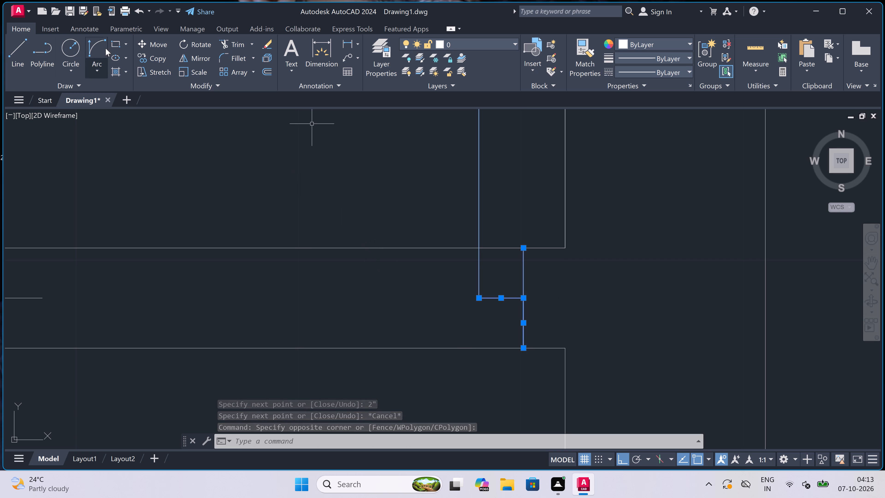
{"action": "left_click", "coordinate": [147, 39]}
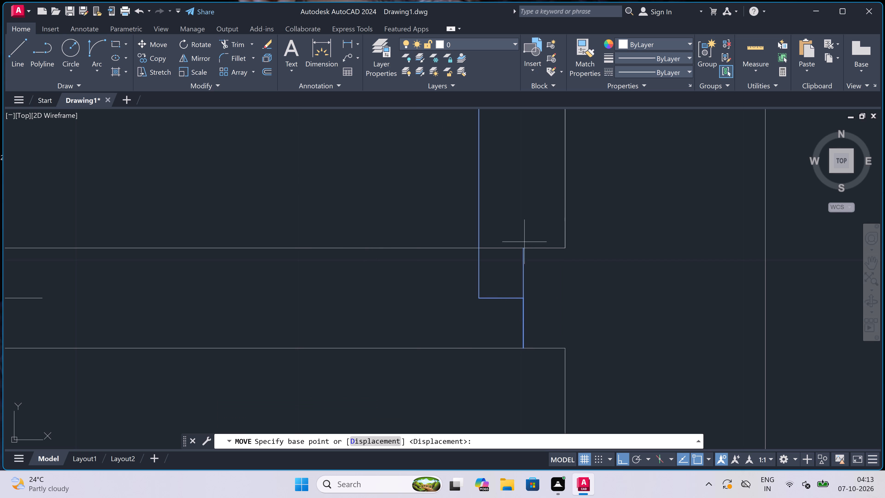
{"action": "left_click", "coordinate": [522, 245]}
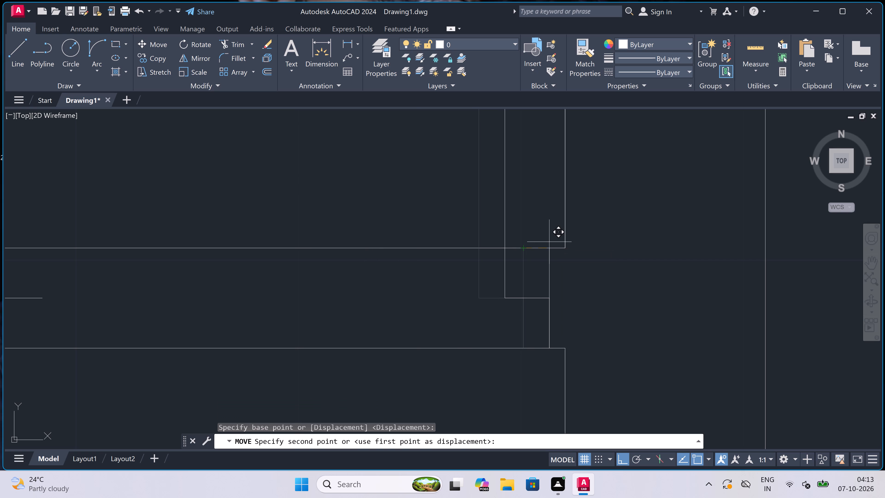
{"action": "left_click", "coordinate": [552, 249]}
Draw the door swing arc from the leaf's upper end to the end of the opposite jamb's stop.
{"action": "scroll", "coordinate": [479, 253], "scroll_direction": "down", "scroll_amount": 2}
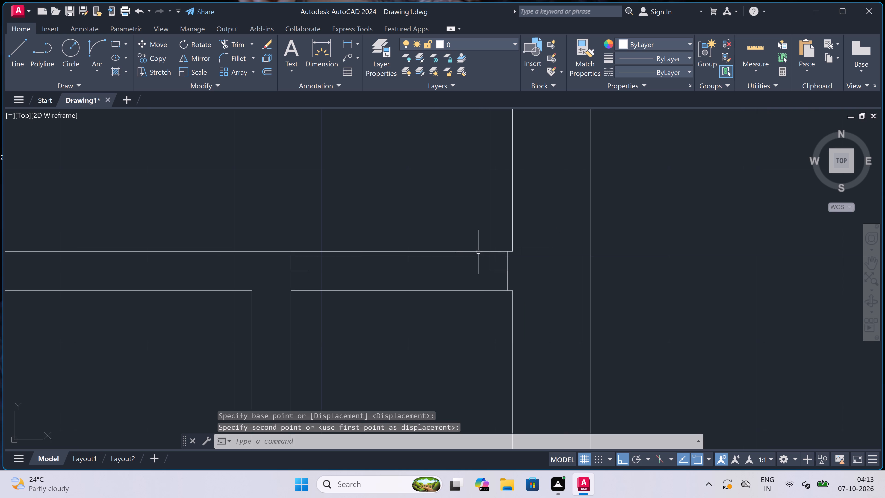
{"action": "scroll", "coordinate": [478, 252], "scroll_direction": "down", "scroll_amount": 1}
{"action": "scroll", "coordinate": [312, 373], "scroll_direction": "down", "scroll_amount": 2}
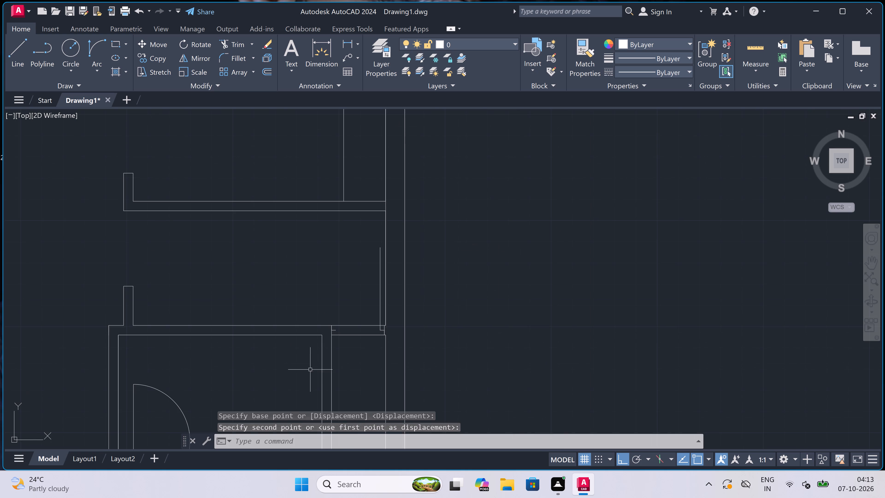
{"action": "scroll", "coordinate": [301, 352], "scroll_direction": "up", "scroll_amount": 1}
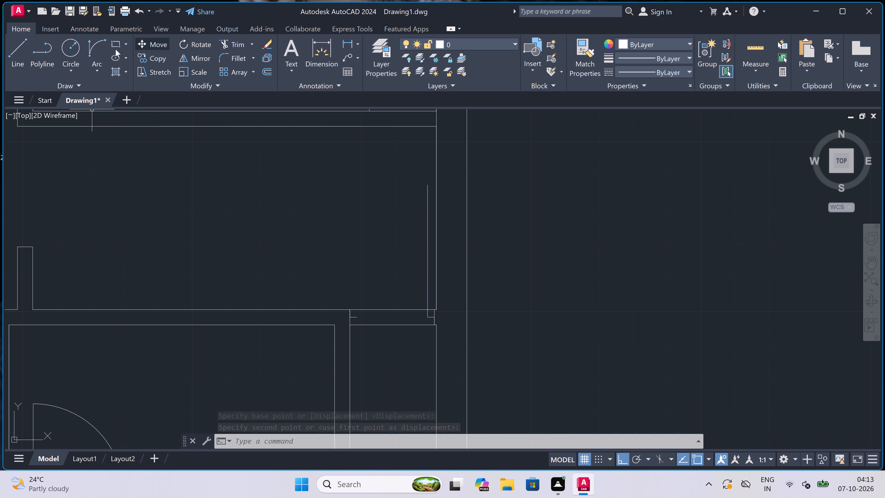
{"action": "left_click", "coordinate": [101, 48]}
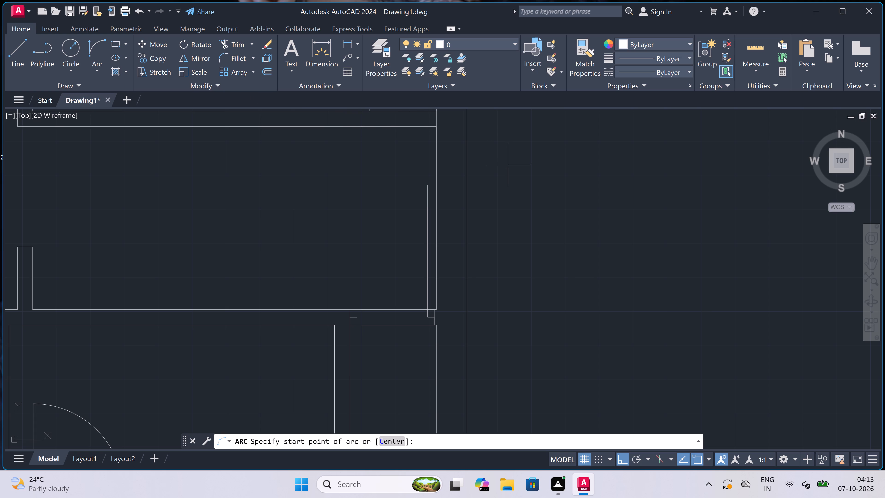
{"action": "left_click", "coordinate": [428, 186]}
{"action": "scroll", "coordinate": [376, 284], "scroll_direction": "down", "scroll_amount": 2}
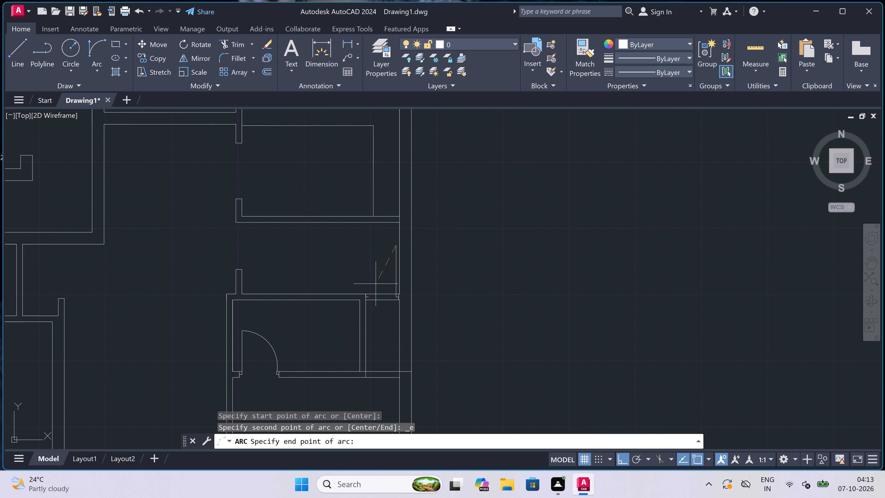
{"action": "scroll", "coordinate": [376, 284], "scroll_direction": "up", "scroll_amount": 3}
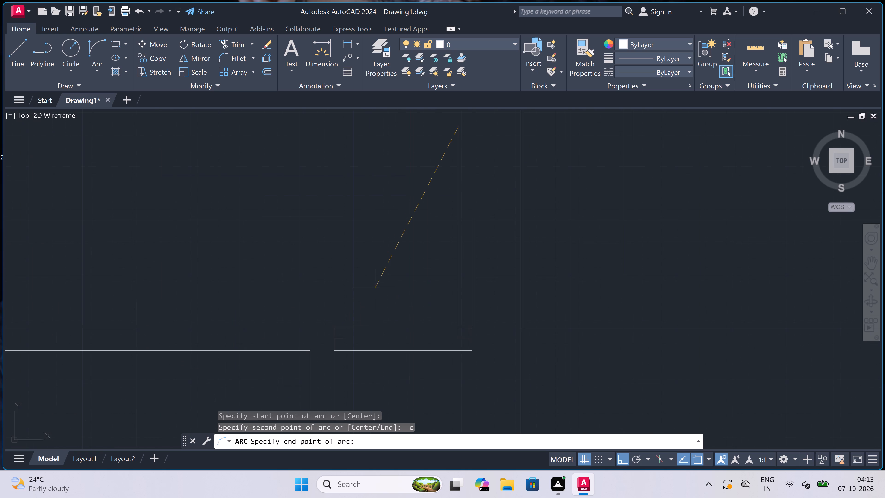
{"action": "left_click", "coordinate": [347, 338]}
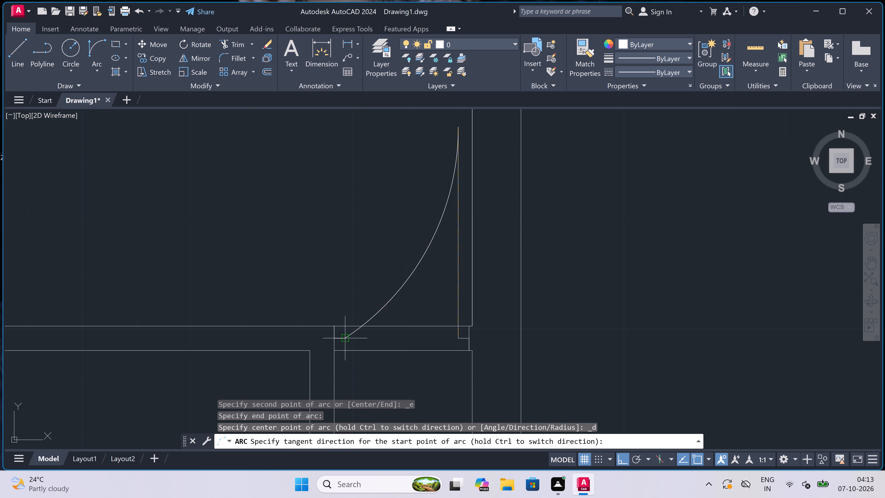
{"action": "left_click", "coordinate": [289, 275]}
Trim both faces of the horizontal partition between the new jambs, opening the doorway.
{"action": "type", "text": "tr"}
{"action": "key", "text": "space"}
{"action": "scroll", "coordinate": [372, 275], "scroll_direction": "down", "scroll_amount": 3}
{"action": "left_click", "coordinate": [372, 275]}
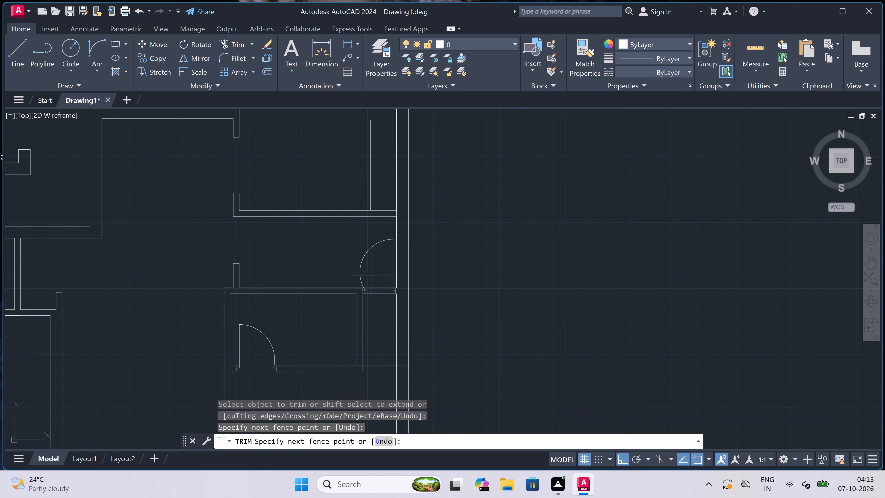
{"action": "left_click", "coordinate": [369, 340]}
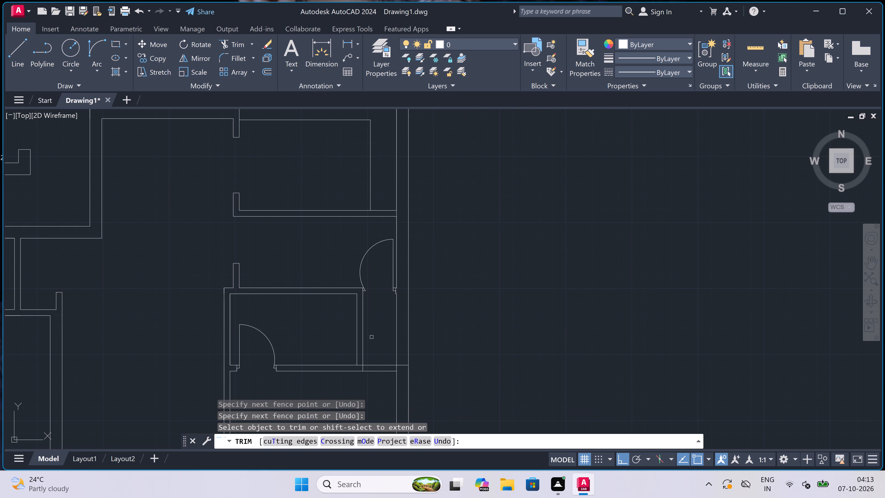
{"action": "scroll", "coordinate": [395, 301], "scroll_direction": "up", "scroll_amount": 3}
{"action": "key", "text": "Escape"}
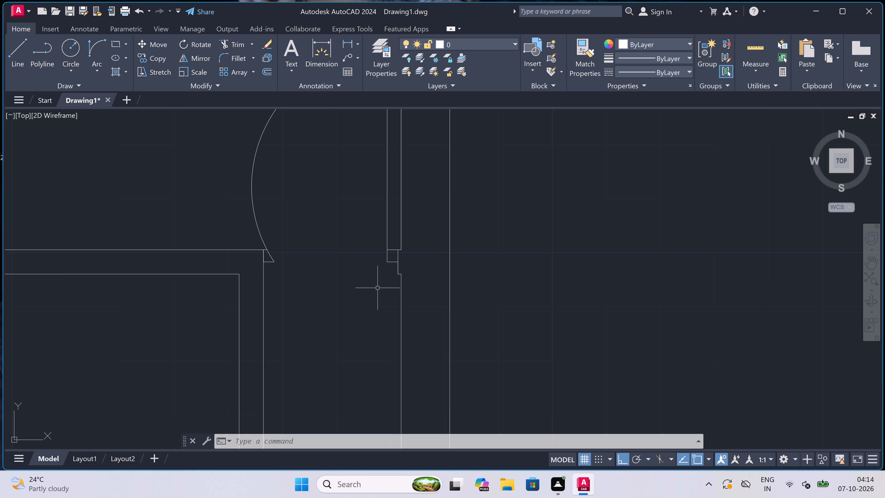
Draw a horizontal line across the outer wall, from its inner face corner below the right jamb to its outer face.
{"action": "type", "text": "l"}
{"action": "key", "text": "space"}
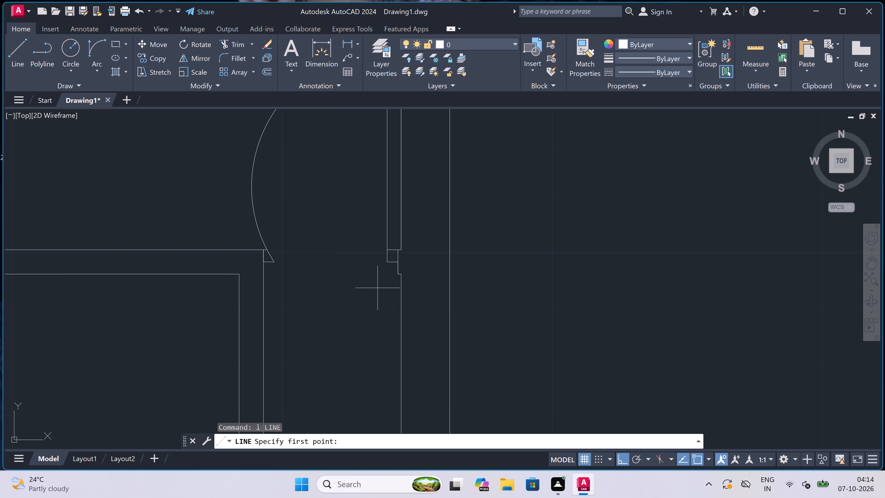
{"action": "scroll", "coordinate": [390, 273], "scroll_direction": "up", "scroll_amount": 2}
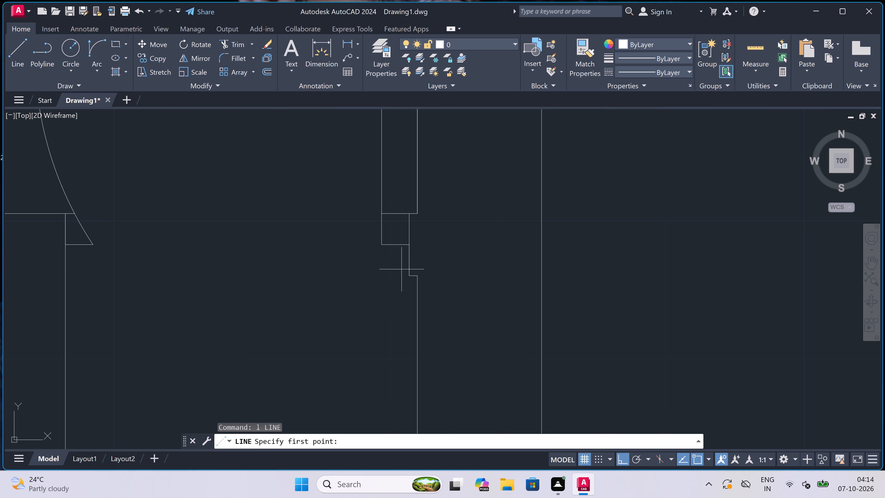
{"action": "left_click", "coordinate": [416, 273]}
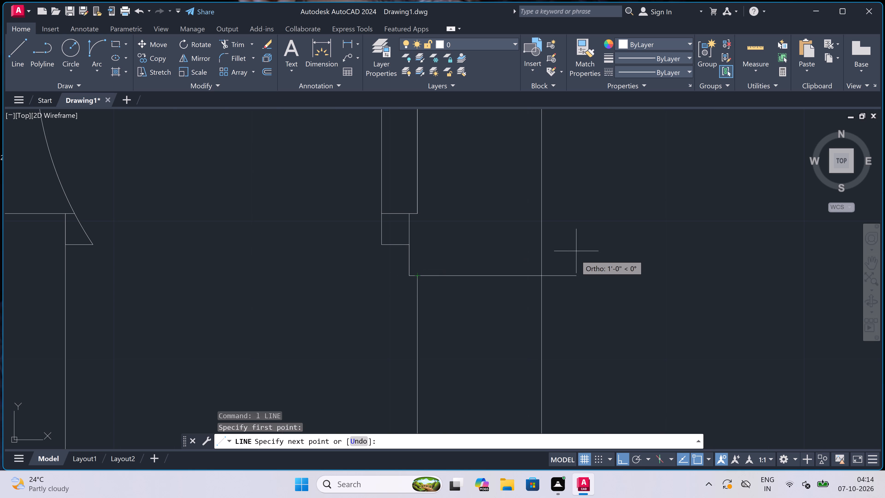
{"action": "left_click", "coordinate": [544, 276]}
{"action": "key", "text": "Escape"}
{"action": "scroll", "coordinate": [413, 273], "scroll_direction": "down", "scroll_amount": 2}
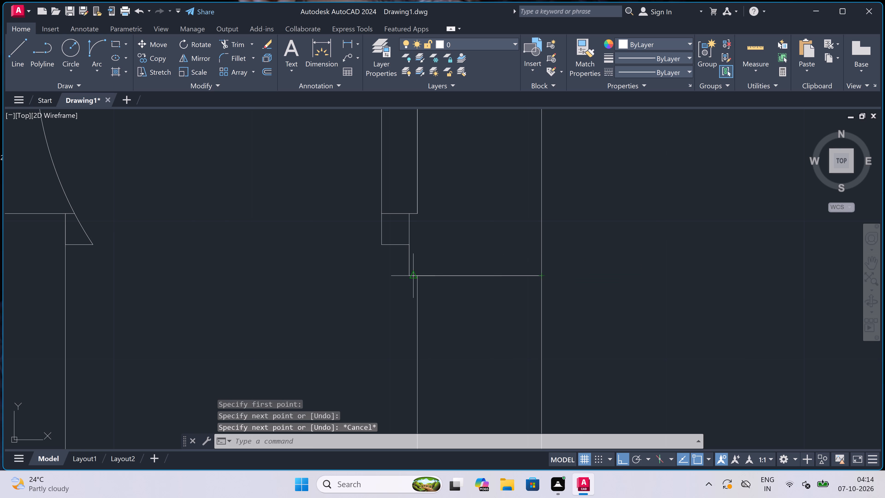
{"action": "scroll", "coordinate": [413, 273], "scroll_direction": "down", "scroll_amount": 4}
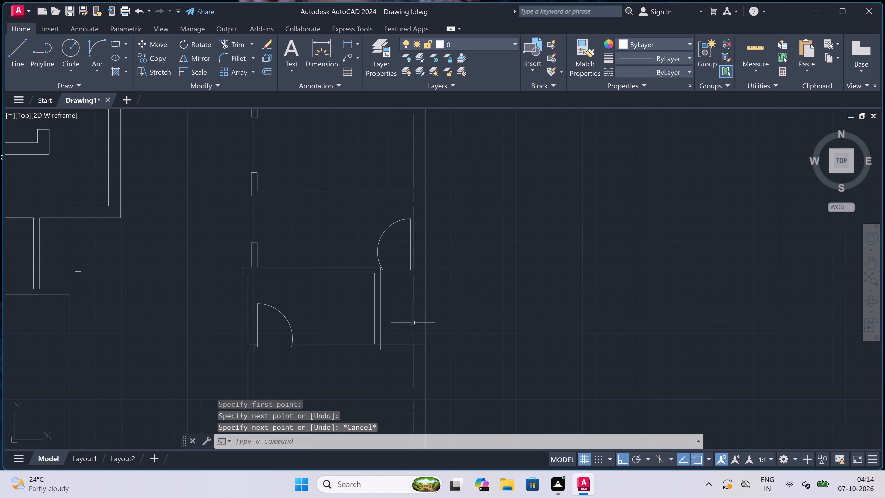
Trim both faces of the right outer wall between the new horizontal line and the lower partition, leaving an opening.
{"action": "key", "text": "t"}
{"action": "key", "text": "r"}
{"action": "key", "text": "space"}
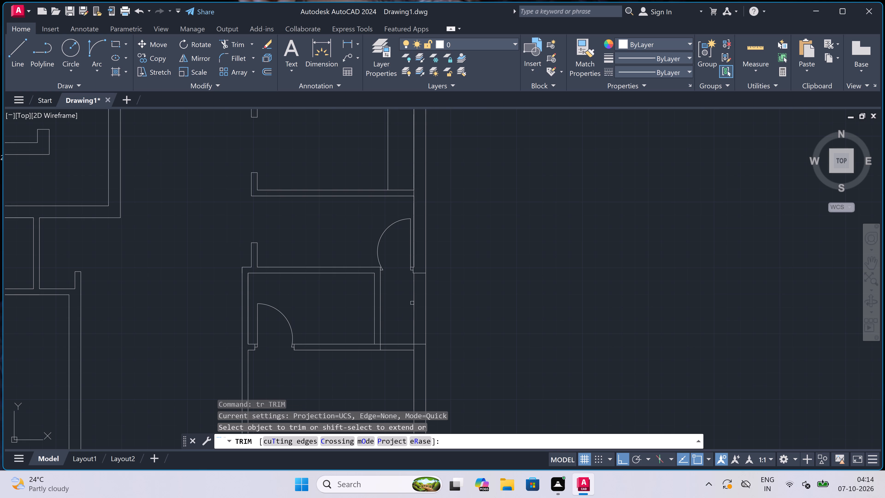
{"action": "left_click", "coordinate": [412, 303]}
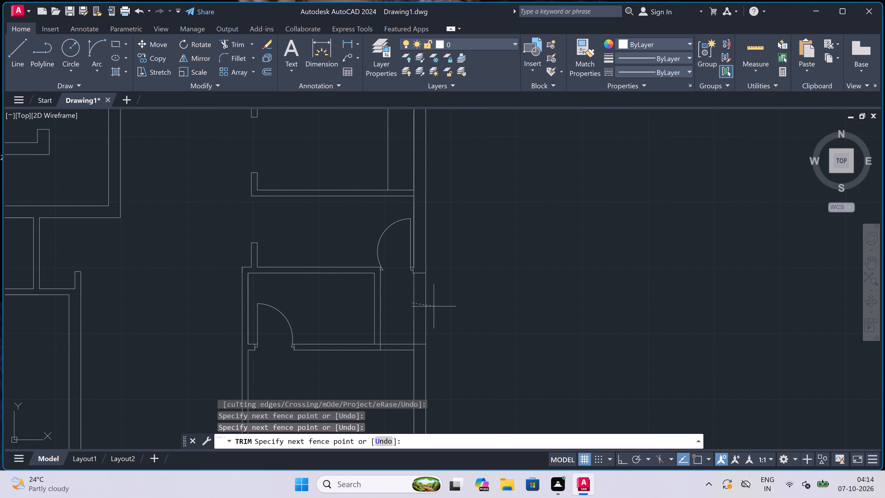
{"action": "left_click", "coordinate": [437, 306]}
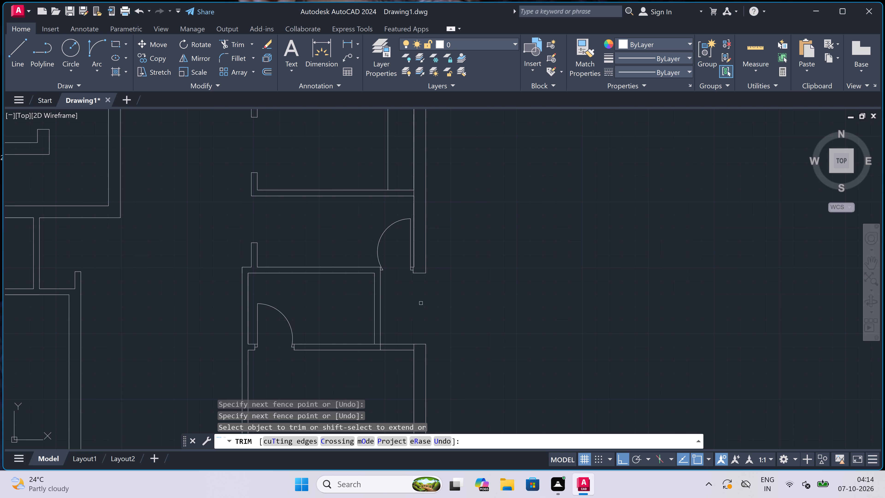
Trim the overlapping line segments where the lower horizontal partition meets the vertical partition and the right outer wall.
{"action": "scroll", "coordinate": [421, 303], "scroll_direction": "down", "scroll_amount": 2}
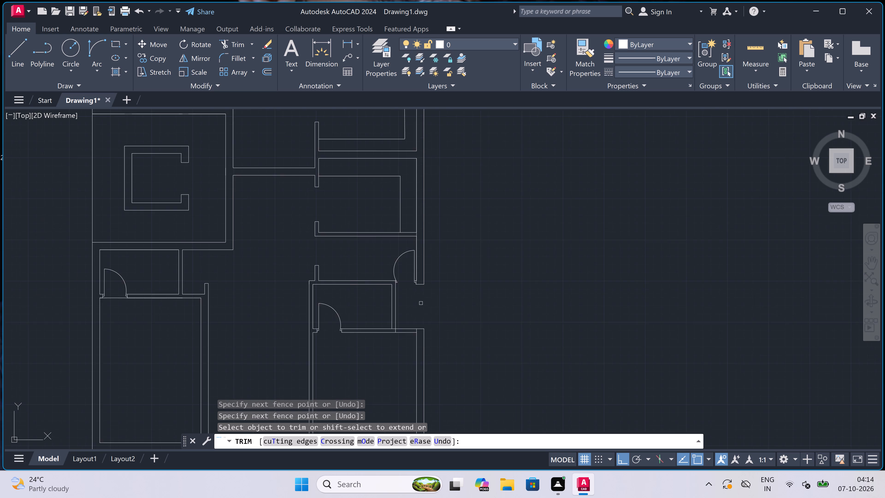
{"action": "scroll", "coordinate": [418, 317], "scroll_direction": "up", "scroll_amount": 4}
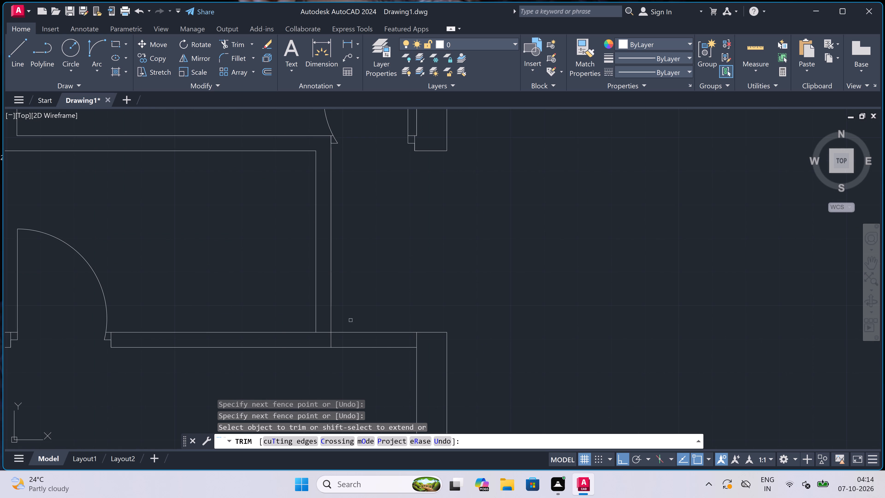
{"action": "left_click", "coordinate": [320, 329]}
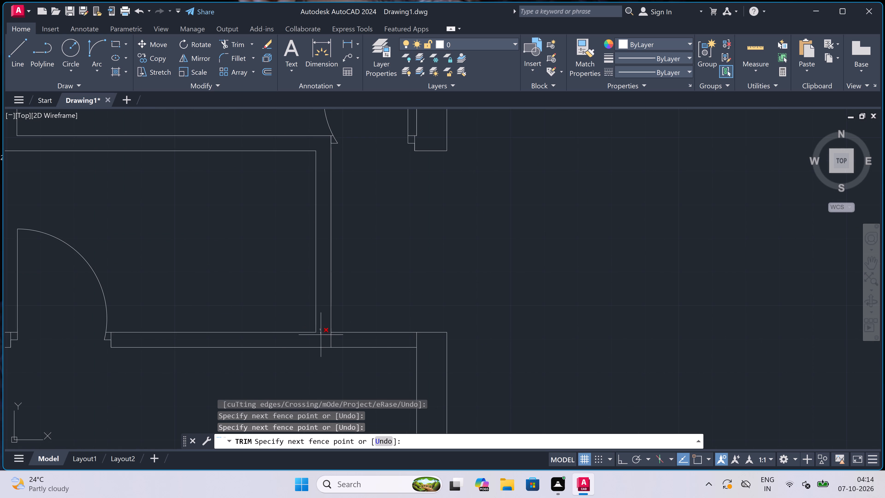
{"action": "left_click", "coordinate": [322, 336]}
{"action": "left_click", "coordinate": [321, 337]}
{"action": "left_click", "coordinate": [432, 348]}
{"action": "scroll", "coordinate": [426, 322], "scroll_direction": "down", "scroll_amount": 4}
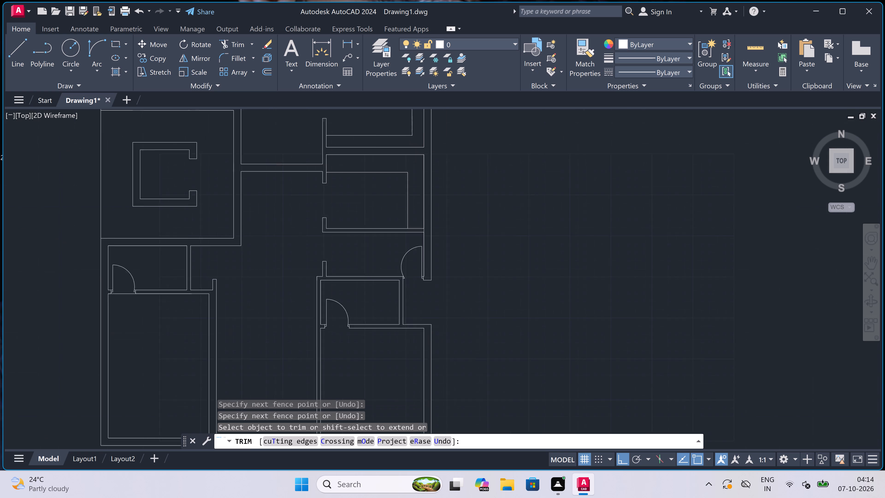
{"action": "scroll", "coordinate": [426, 322], "scroll_direction": "down", "scroll_amount": 2}
{"action": "scroll", "coordinate": [409, 336], "scroll_direction": "up", "scroll_amount": 4}
{"action": "scroll", "coordinate": [405, 329], "scroll_direction": "down", "scroll_amount": 1}
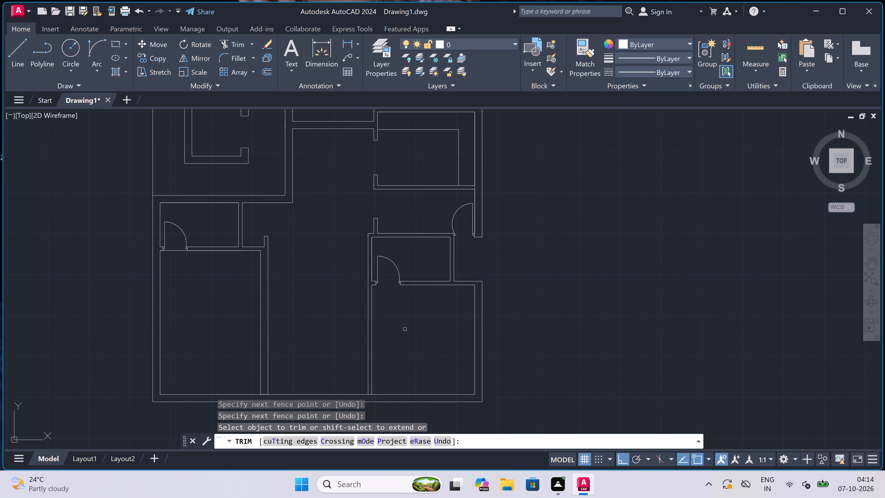
{"action": "key", "text": "Escape"}
Draw a 12'8" vertical line downward from the lower right room's upper right inner corner along the outer wall's inner face.
{"action": "type", "text": "l"}
{"action": "key", "text": "space"}
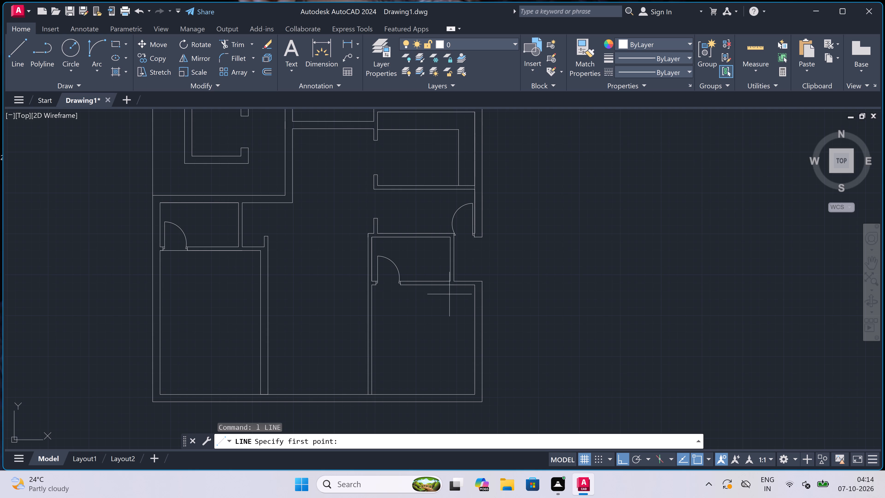
{"action": "left_click_drag", "start_coordinate": [475, 285], "coordinate": [470, 284]}
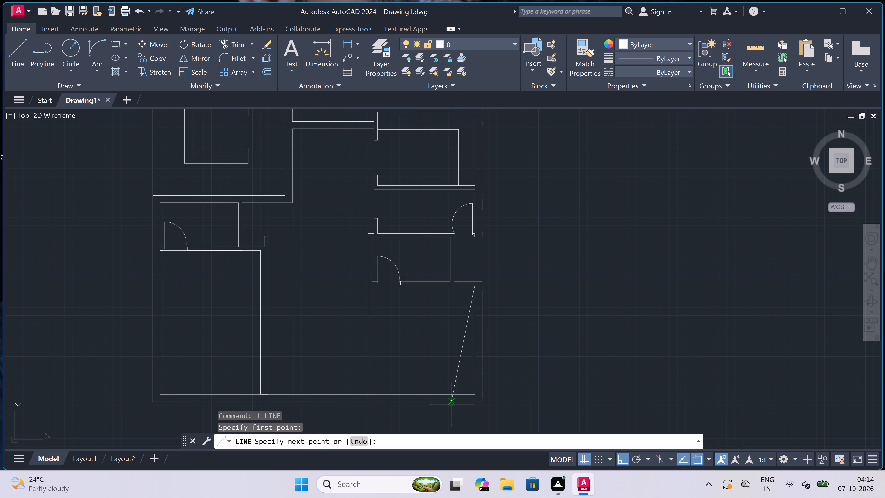
{"action": "type", "text": "12'8\""}
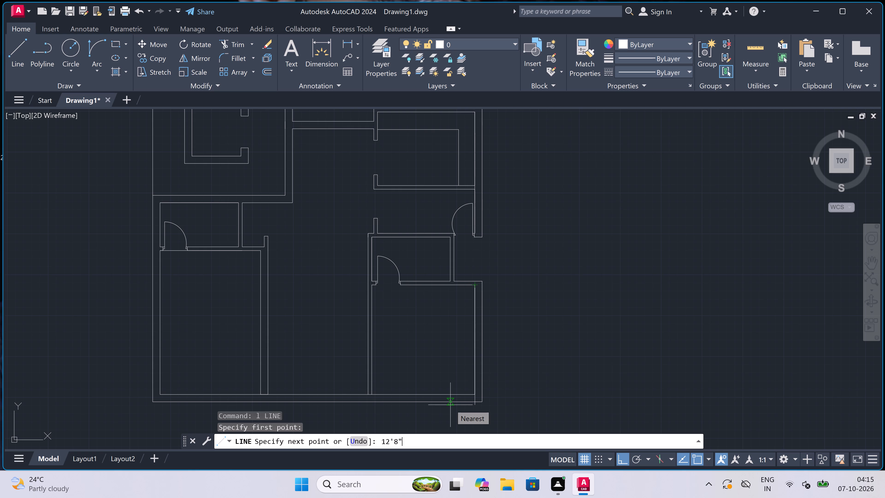
{"action": "key", "text": "space"}
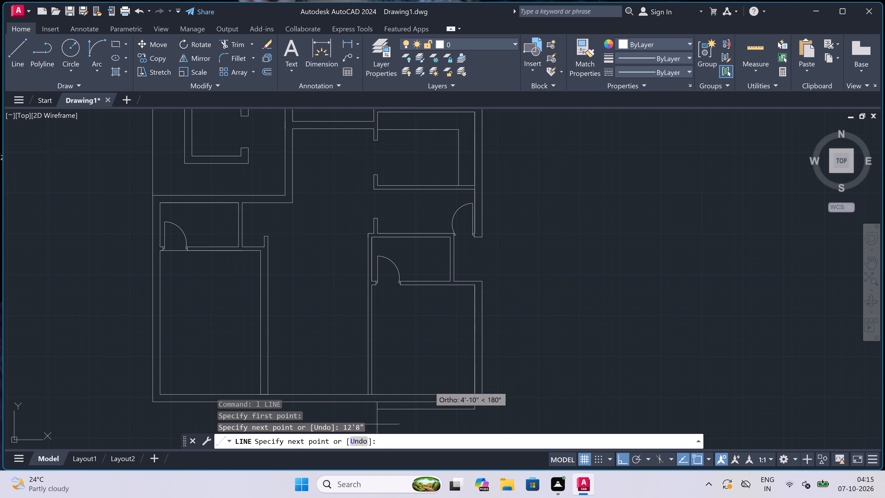
{"action": "scroll", "coordinate": [435, 375], "scroll_direction": "down", "scroll_amount": 3}
{"action": "scroll", "coordinate": [393, 392], "scroll_direction": "up", "scroll_amount": 1}
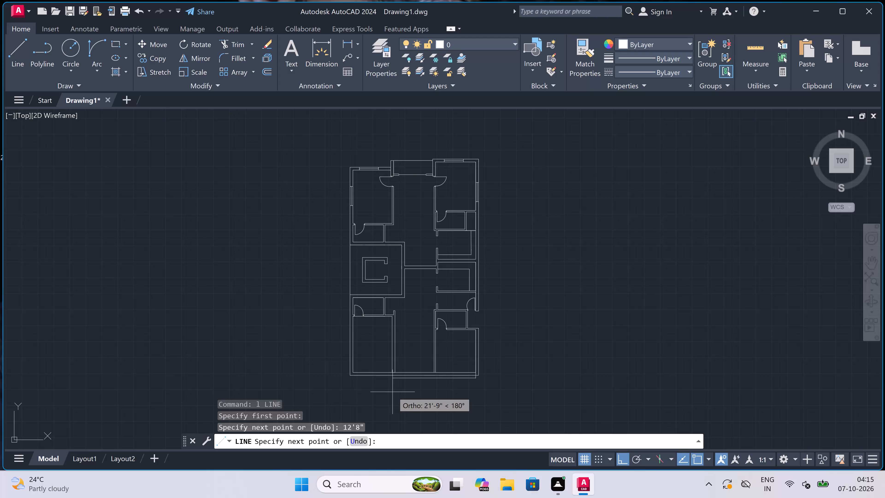
{"action": "scroll", "coordinate": [392, 393], "scroll_direction": "up", "scroll_amount": 2}
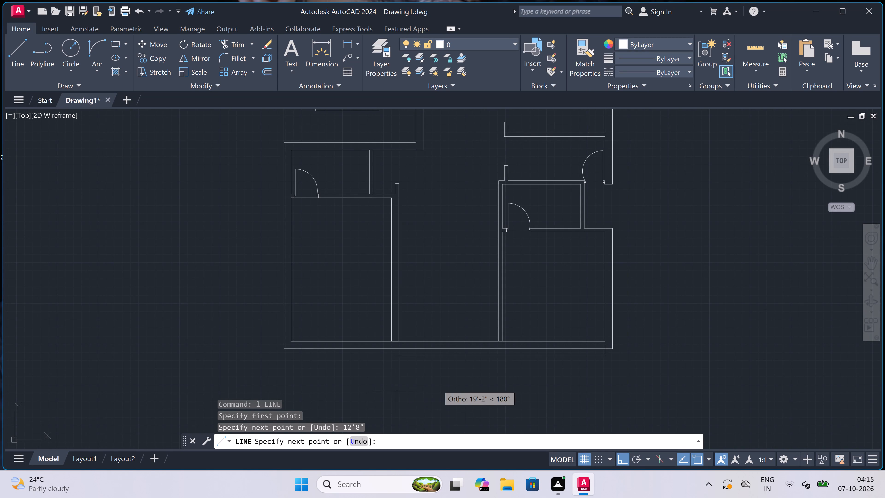
{"action": "scroll", "coordinate": [679, 352], "scroll_direction": "up", "scroll_amount": 2}
{"action": "scroll", "coordinate": [531, 359], "scroll_direction": "down", "scroll_amount": 2}
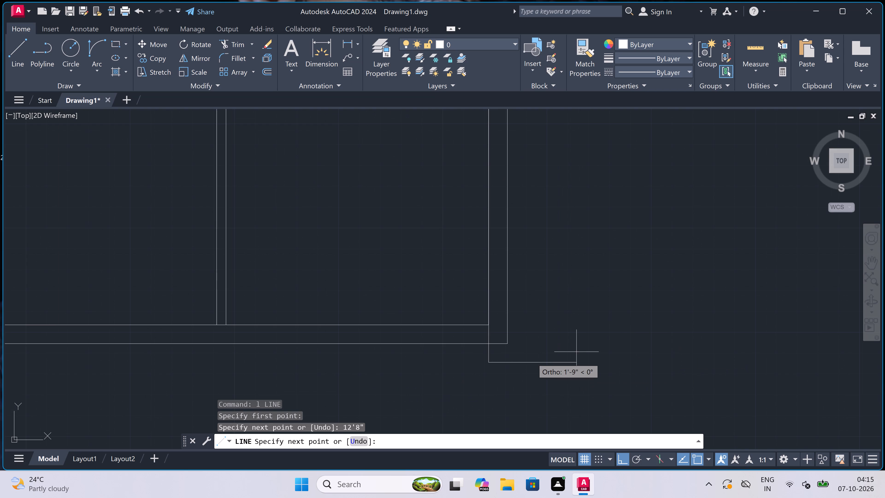
{"action": "scroll", "coordinate": [531, 359], "scroll_direction": "down", "scroll_amount": 1}
{"action": "scroll", "coordinate": [441, 369], "scroll_direction": "up", "scroll_amount": 3}
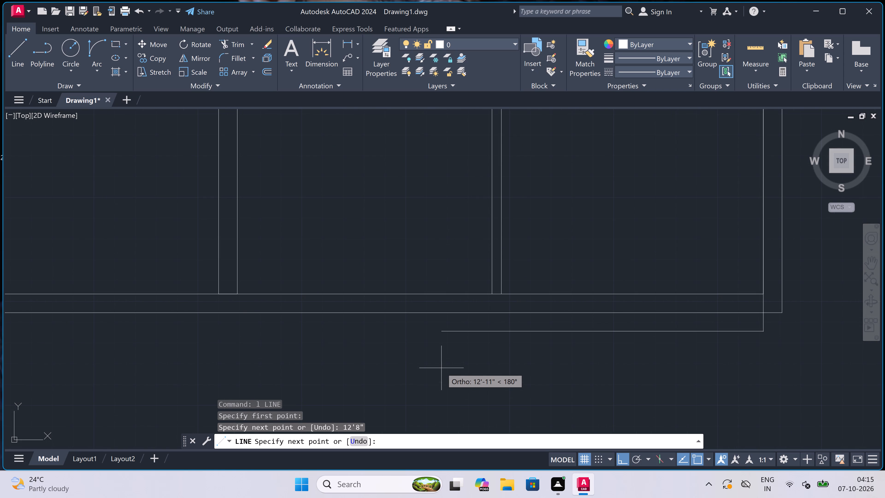
{"action": "key", "text": "Escape"}
Draw a 14'8" vertical line downward from the lower left room's upper left inner corner along the outer wall's inner face.
{"action": "scroll", "coordinate": [442, 368], "scroll_direction": "down", "scroll_amount": 3}
{"action": "key", "text": "space"}
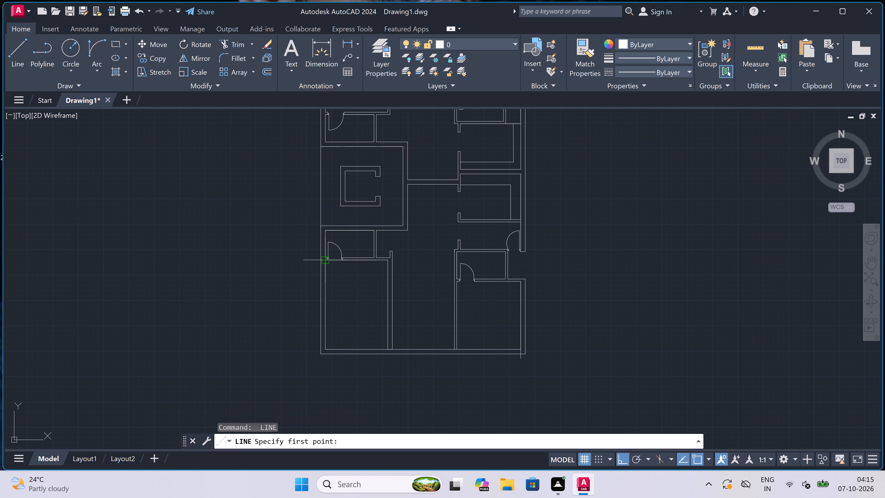
{"action": "scroll", "coordinate": [323, 263], "scroll_direction": "up", "scroll_amount": 2}
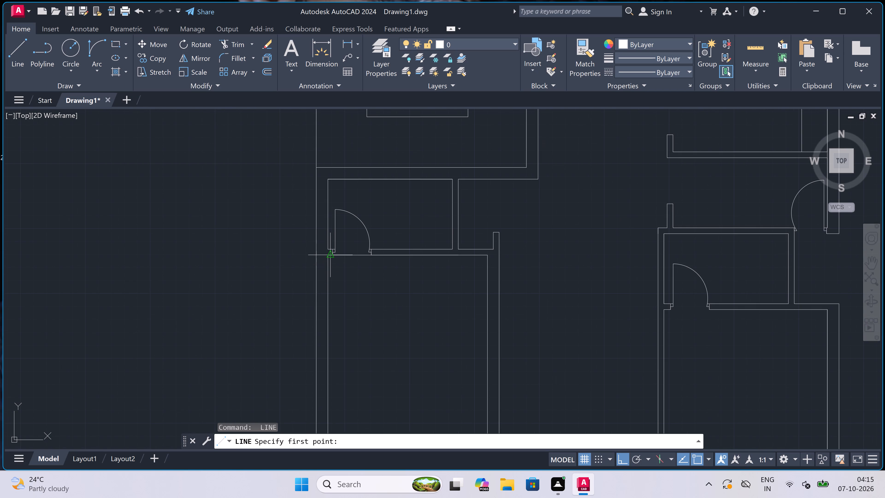
{"action": "scroll", "coordinate": [325, 255], "scroll_direction": "up", "scroll_amount": 3}
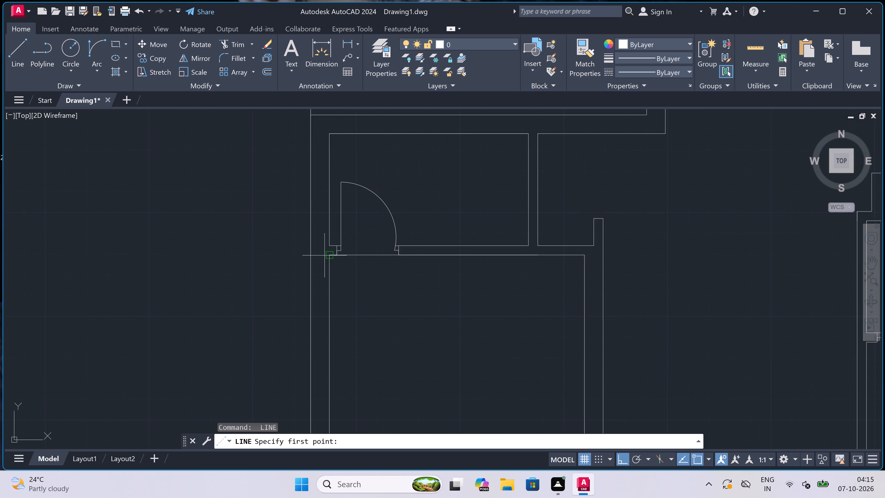
{"action": "left_click", "coordinate": [336, 256]}
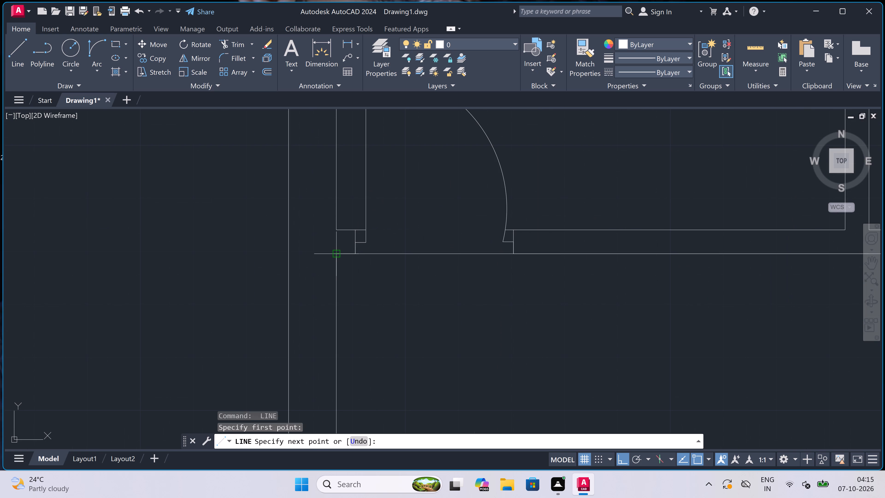
{"action": "scroll", "coordinate": [336, 256], "scroll_direction": "down", "scroll_amount": 6}
{"action": "scroll", "coordinate": [334, 375], "scroll_direction": "up", "scroll_amount": 3}
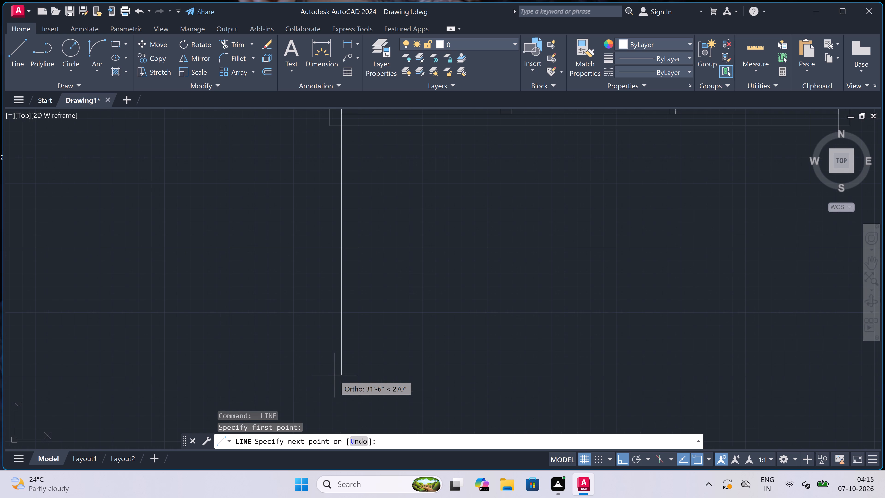
{"action": "type", "text": "14'8\""}
{"action": "key", "text": "space"}
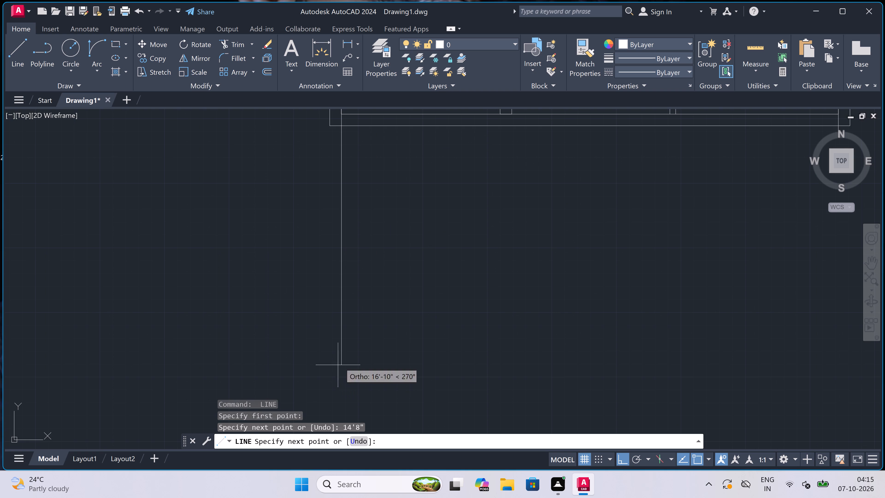
{"action": "scroll", "coordinate": [357, 316], "scroll_direction": "down", "scroll_amount": 5}
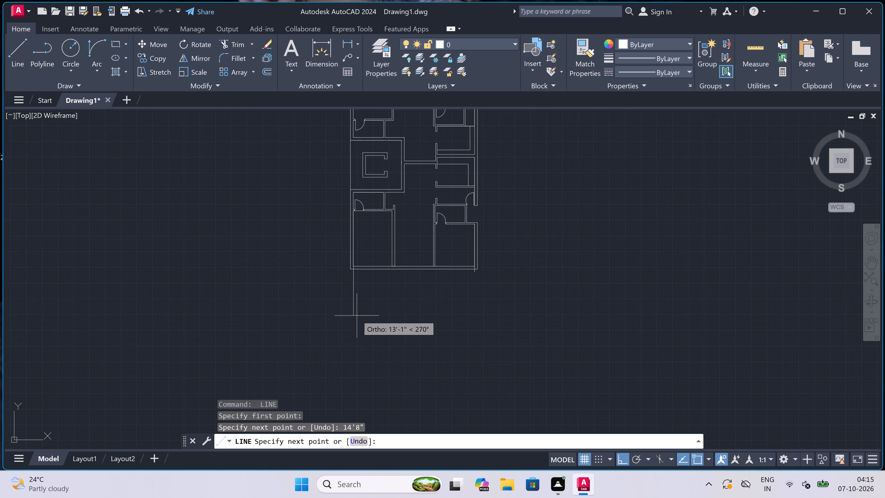
{"action": "scroll", "coordinate": [359, 306], "scroll_direction": "up", "scroll_amount": 5}
{"action": "scroll", "coordinate": [359, 306], "scroll_direction": "down", "scroll_amount": 1}
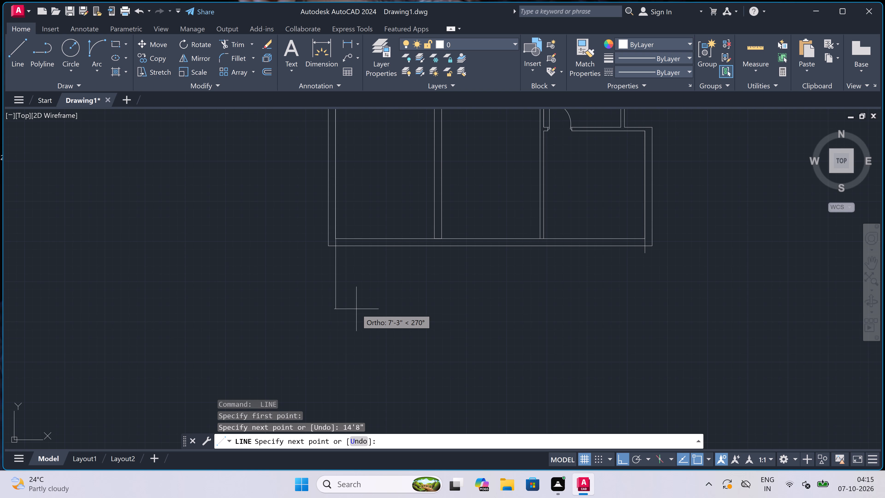
{"action": "scroll", "coordinate": [356, 309], "scroll_direction": "down", "scroll_amount": 3}
{"action": "scroll", "coordinate": [358, 275], "scroll_direction": "up", "scroll_amount": 3}
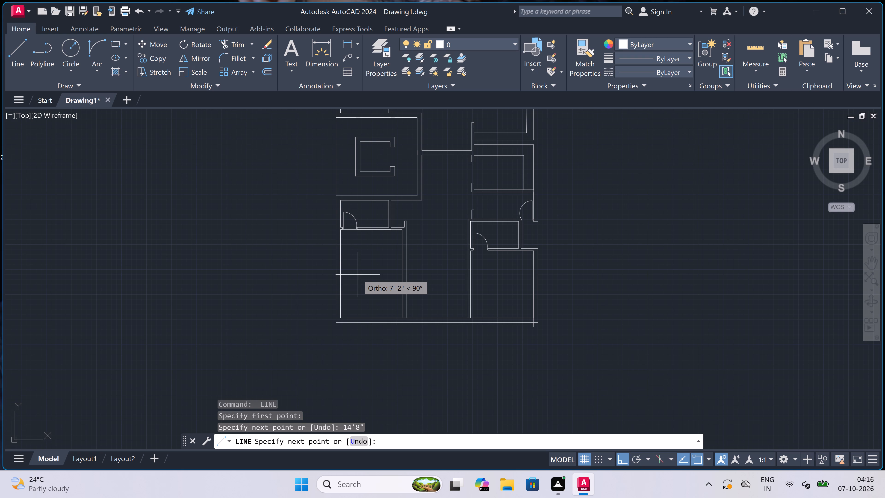
{"action": "key", "text": "Escape"}
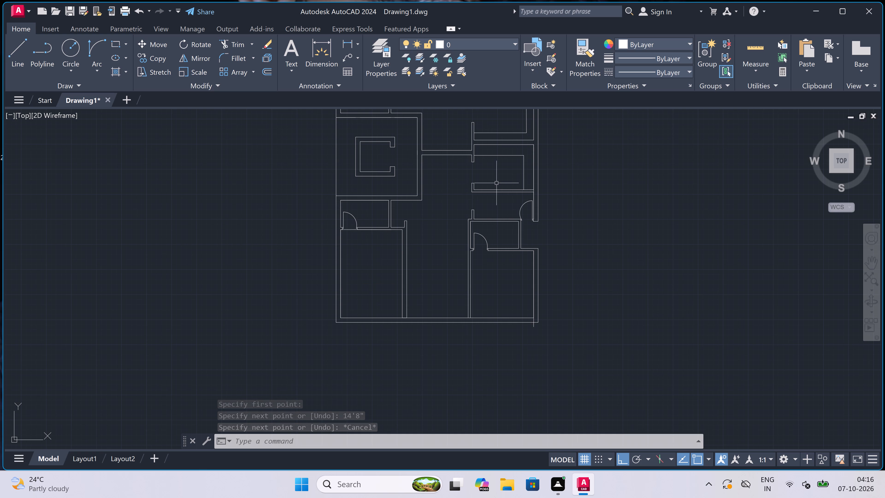
Delete the inner vertical line beside the right outer wall in the room directly above the right-hand doorway passage.
{"action": "scroll", "coordinate": [523, 164], "scroll_direction": "up", "scroll_amount": 2}
{"action": "left_click", "coordinate": [523, 164]}
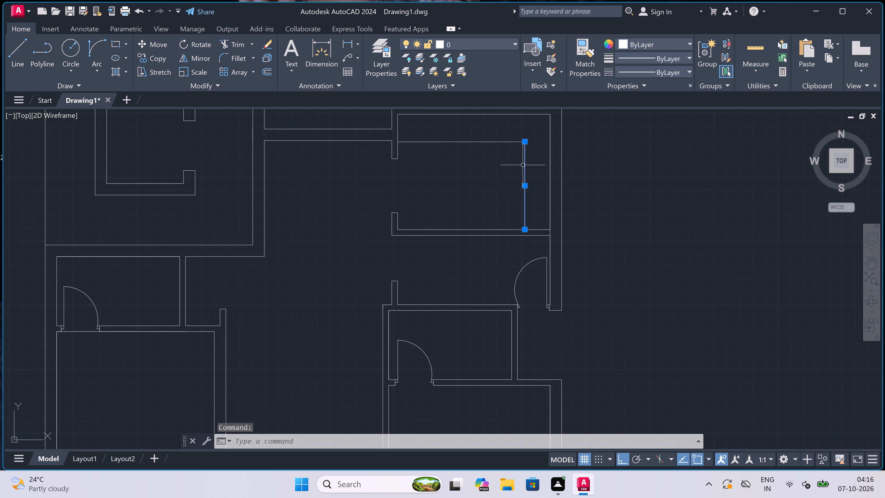
{"action": "key", "text": "Delete"}
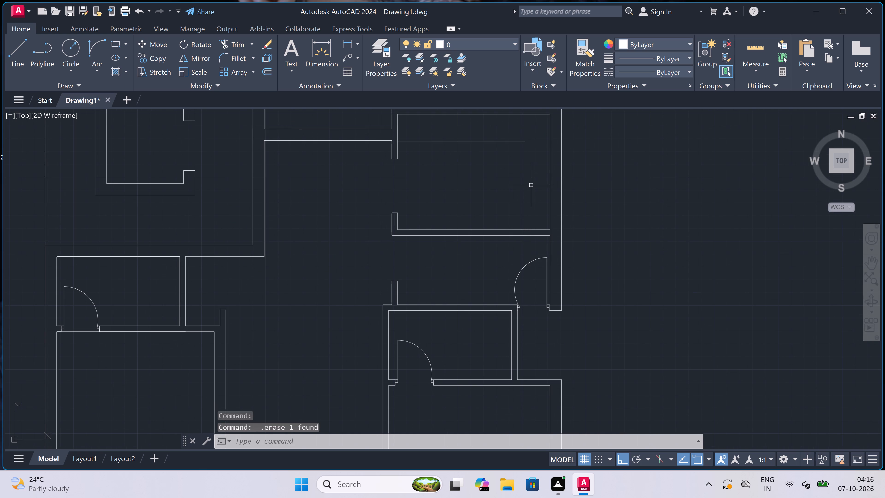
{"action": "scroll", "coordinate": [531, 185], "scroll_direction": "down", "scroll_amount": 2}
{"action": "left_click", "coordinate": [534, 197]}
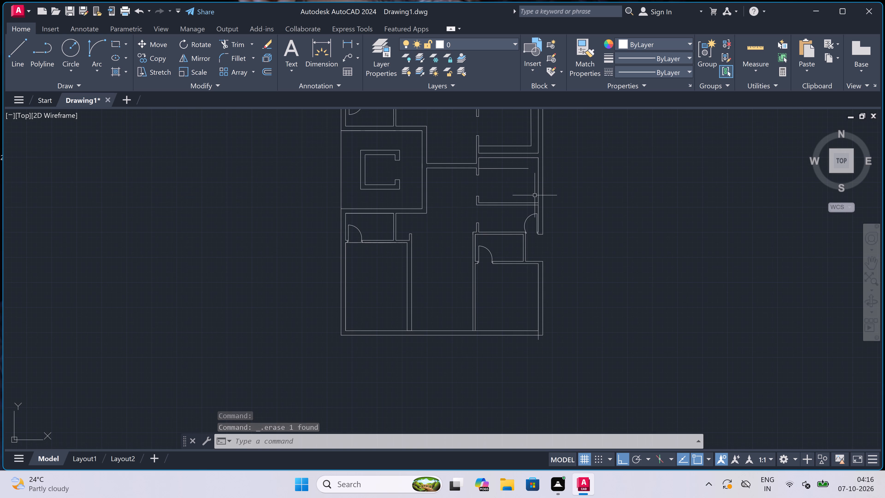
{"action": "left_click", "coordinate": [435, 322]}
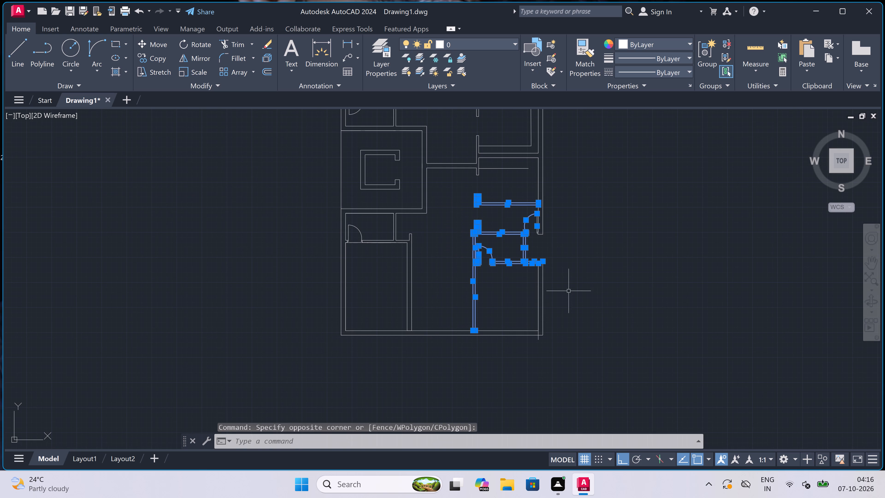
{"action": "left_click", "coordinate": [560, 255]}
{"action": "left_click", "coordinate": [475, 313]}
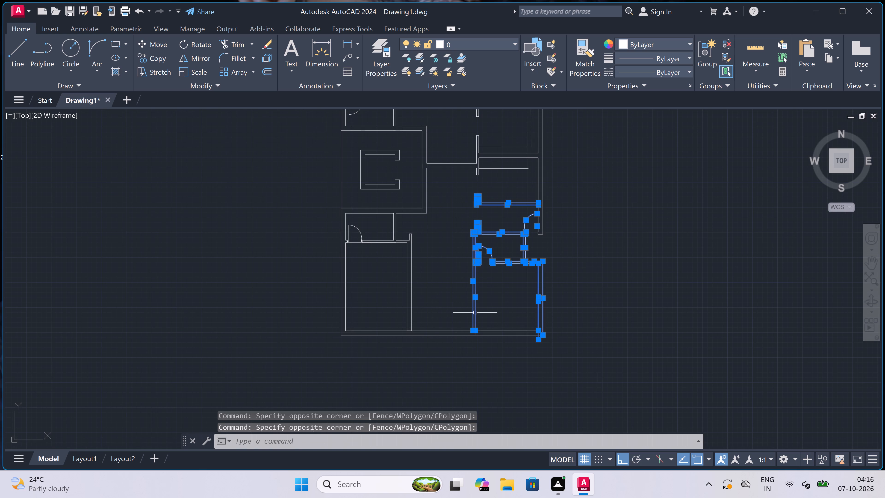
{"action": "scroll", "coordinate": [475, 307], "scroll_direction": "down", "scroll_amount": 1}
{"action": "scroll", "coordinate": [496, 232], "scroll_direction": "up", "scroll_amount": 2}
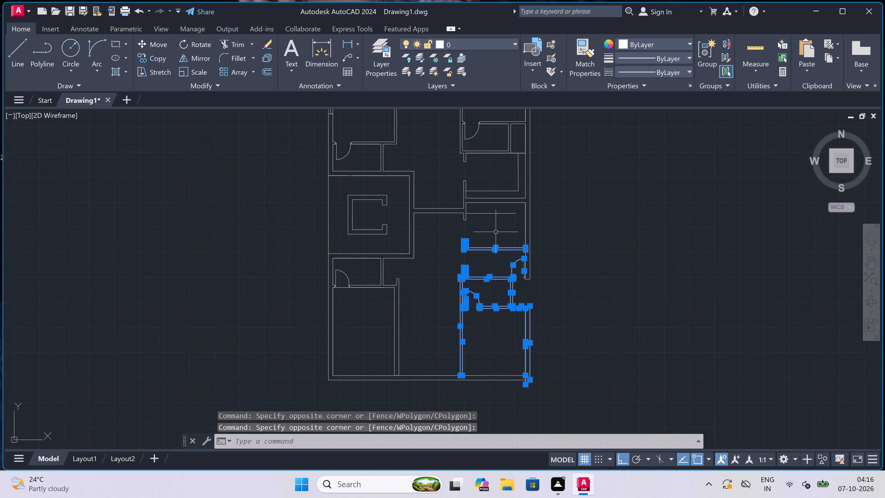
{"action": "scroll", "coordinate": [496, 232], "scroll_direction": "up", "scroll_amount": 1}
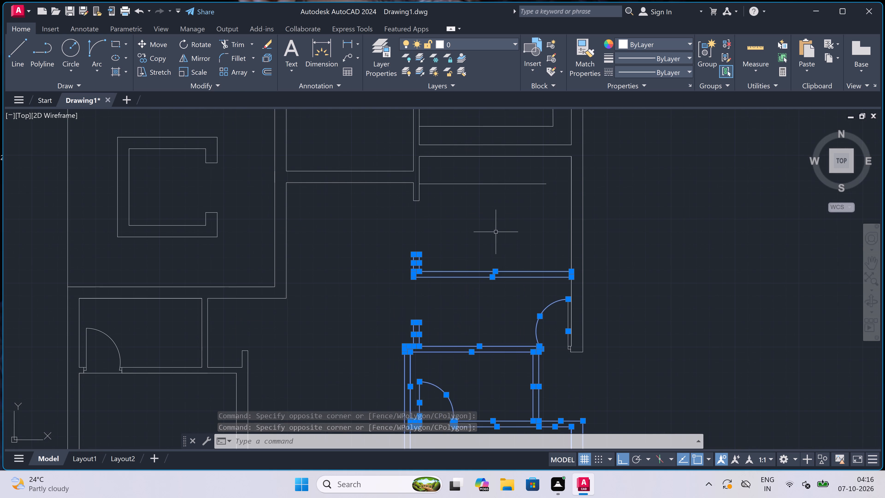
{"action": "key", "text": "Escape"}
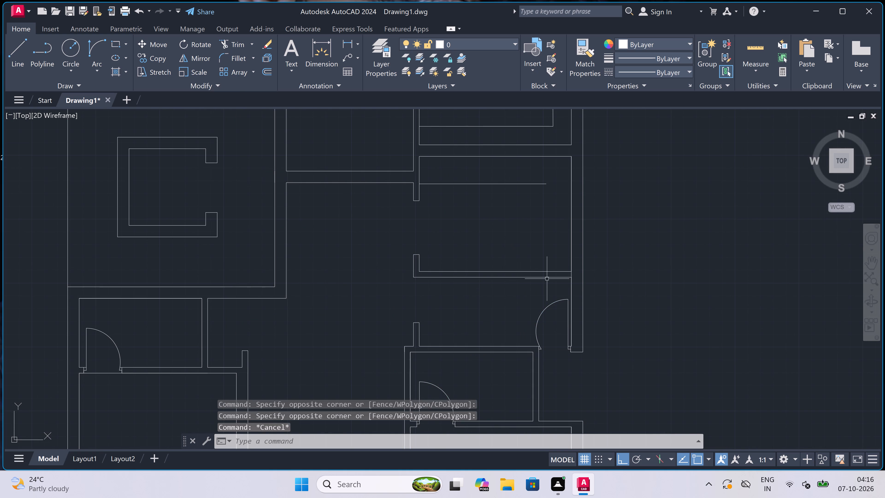
Move the lower right room's walls, toilet partitions and doors vertically up about 4'-11" to meet the lower partition of the room above.
{"action": "scroll", "coordinate": [569, 299], "scroll_direction": "up", "scroll_amount": 4}
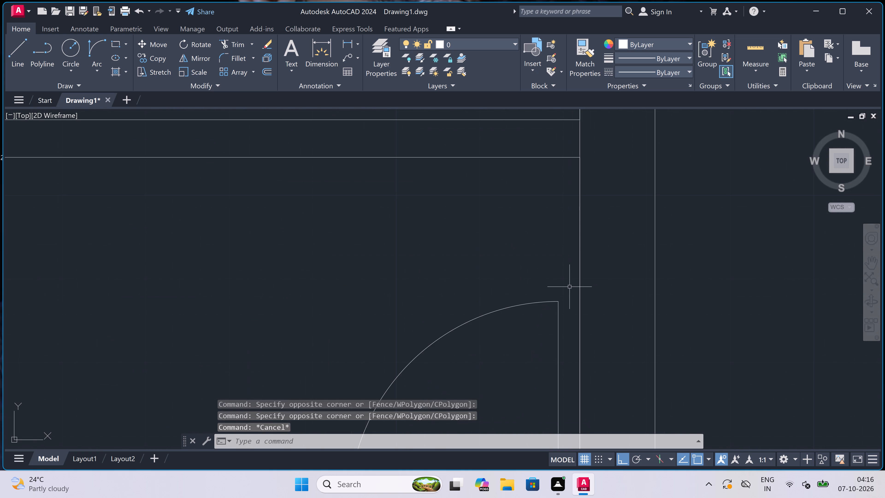
{"action": "left_click_drag", "start_coordinate": [569, 287], "coordinate": [567, 297]}
{"action": "scroll", "coordinate": [528, 342], "scroll_direction": "down", "scroll_amount": 9}
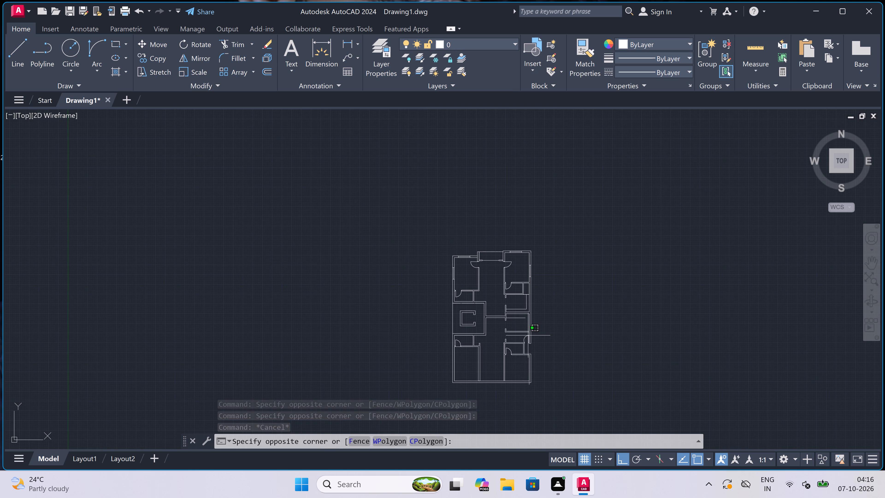
{"action": "scroll", "coordinate": [503, 377], "scroll_direction": "up", "scroll_amount": 4}
{"action": "left_click", "coordinate": [482, 383]}
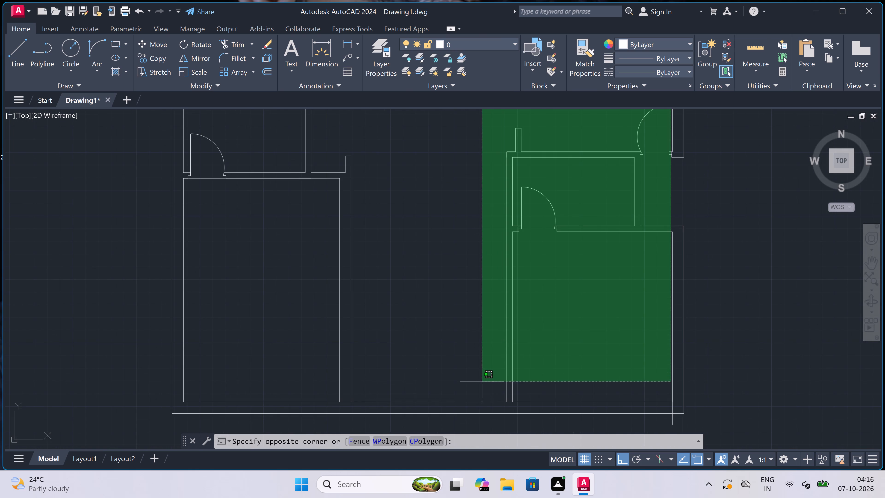
{"action": "left_click_drag", "start_coordinate": [770, 254], "coordinate": [766, 258]}
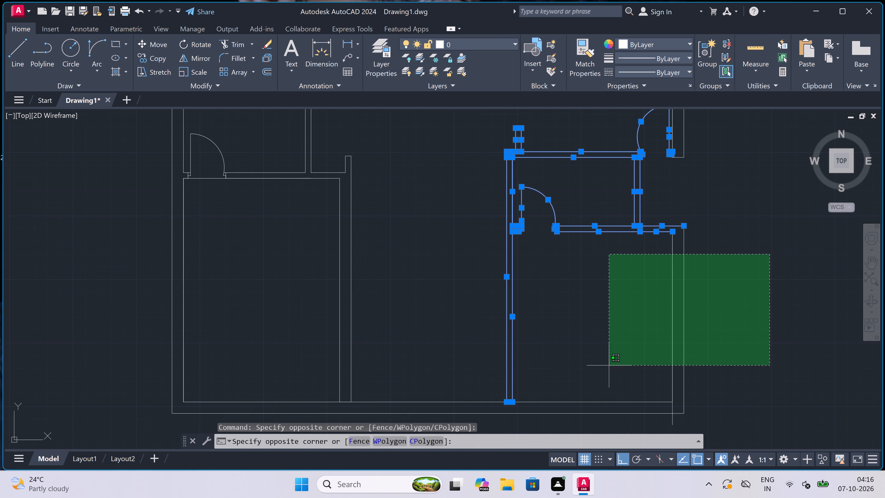
{"action": "left_click", "coordinate": [605, 367]}
{"action": "scroll", "coordinate": [492, 351], "scroll_direction": "down", "scroll_amount": 3}
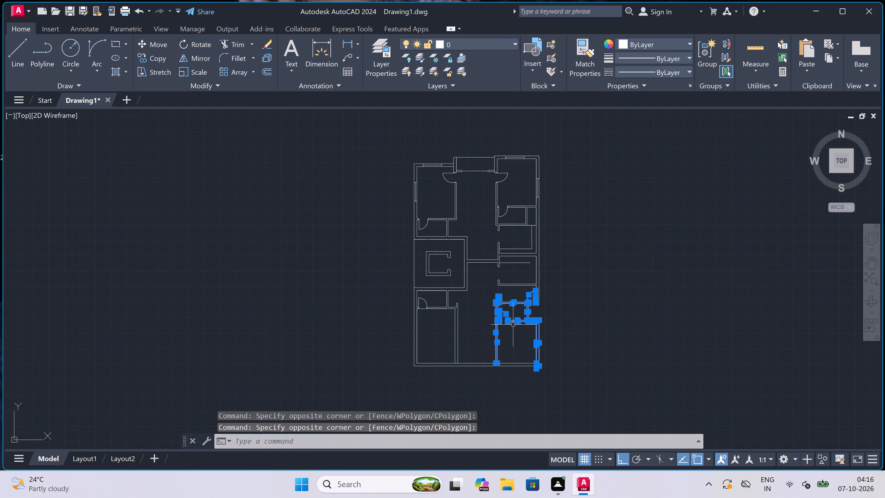
{"action": "scroll", "coordinate": [518, 310], "scroll_direction": "up", "scroll_amount": 2}
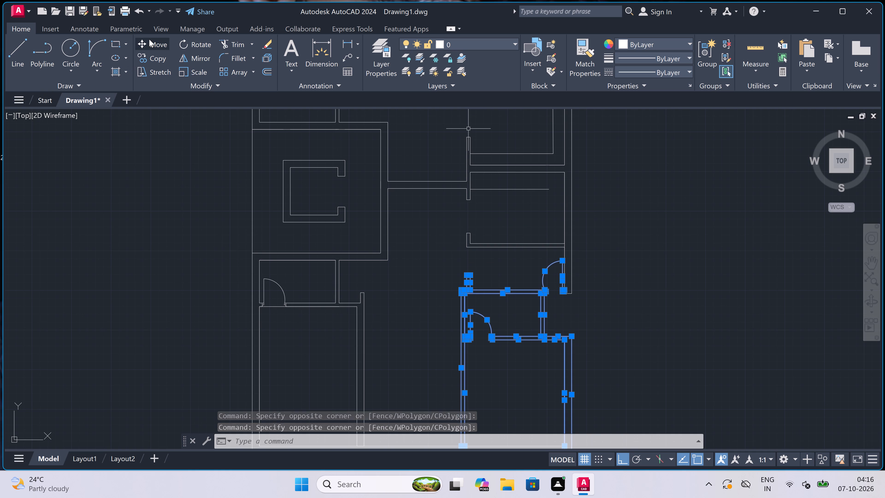
{"action": "left_click", "coordinate": [149, 39]}
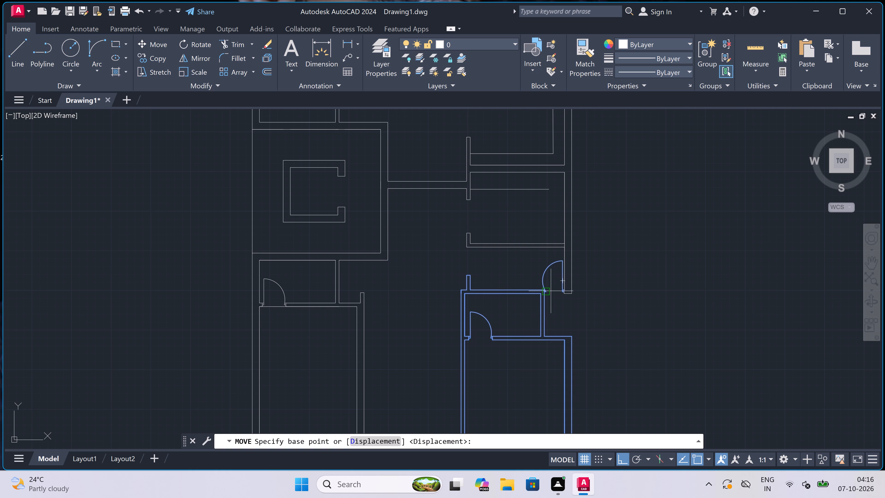
{"action": "scroll", "coordinate": [555, 291], "scroll_direction": "up", "scroll_amount": 3}
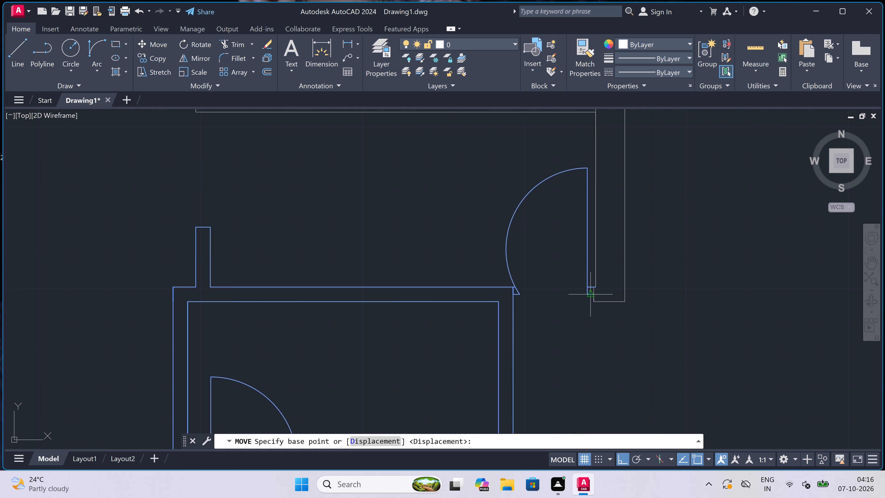
{"action": "scroll", "coordinate": [591, 296], "scroll_direction": "up", "scroll_amount": 1}
{"action": "left_click", "coordinate": [597, 296]}
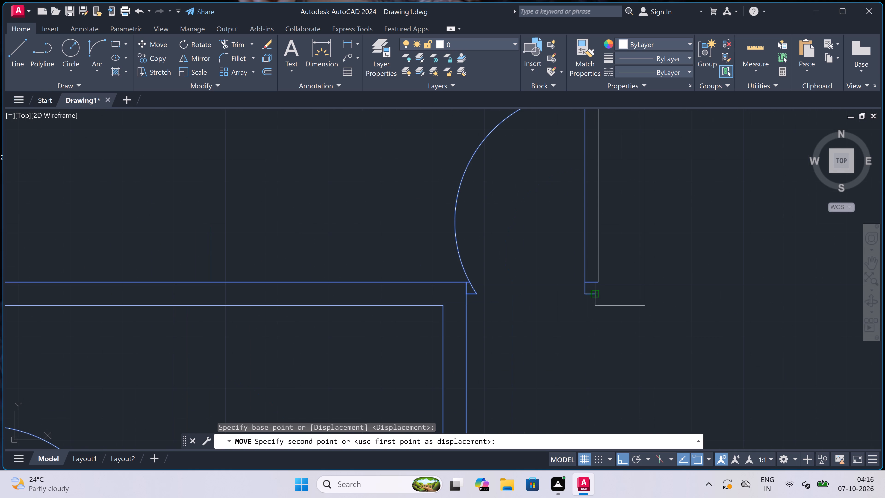
{"action": "scroll", "coordinate": [594, 275], "scroll_direction": "down", "scroll_amount": 4}
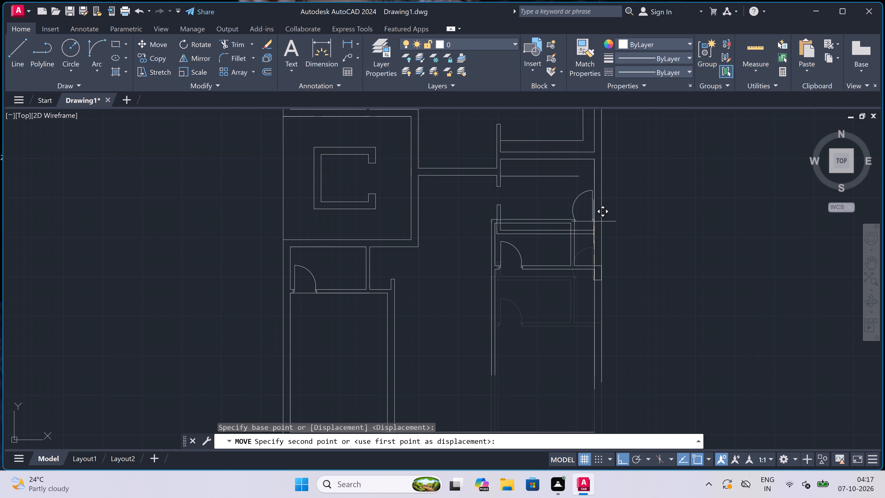
{"action": "scroll", "coordinate": [593, 219], "scroll_direction": "up", "scroll_amount": 5}
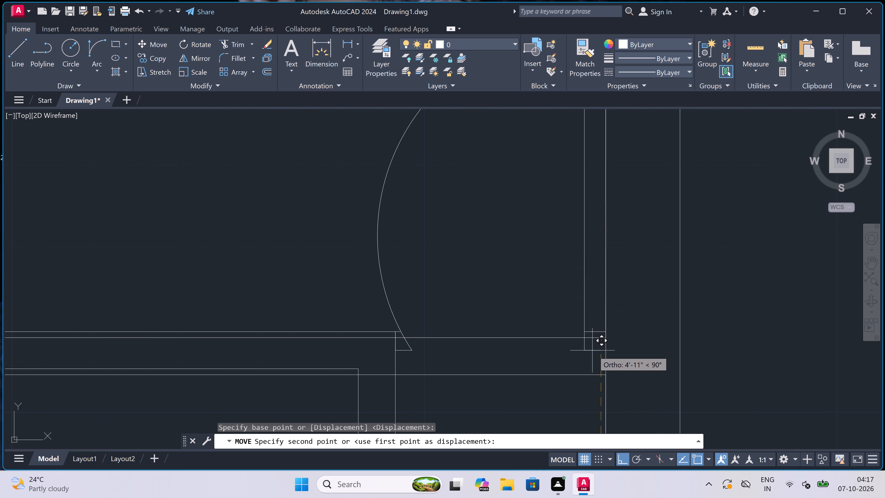
{"action": "scroll", "coordinate": [596, 368], "scroll_direction": "up", "scroll_amount": 3}
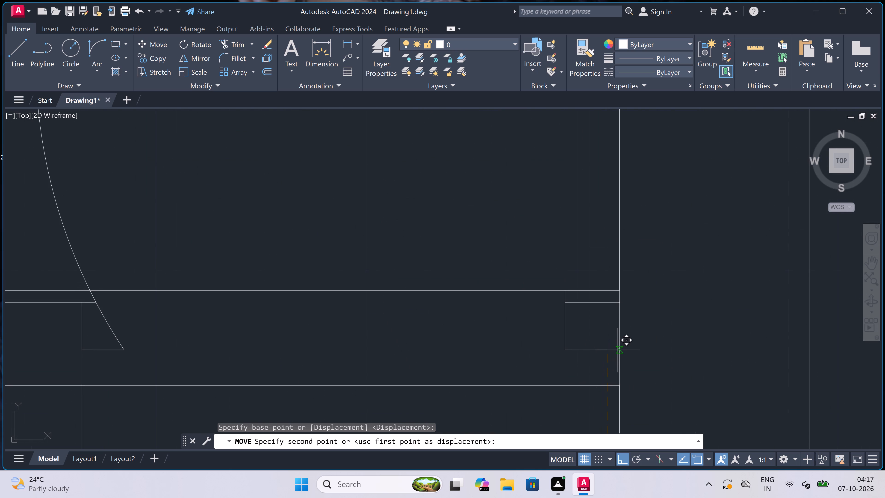
{"action": "left_click", "coordinate": [613, 338]}
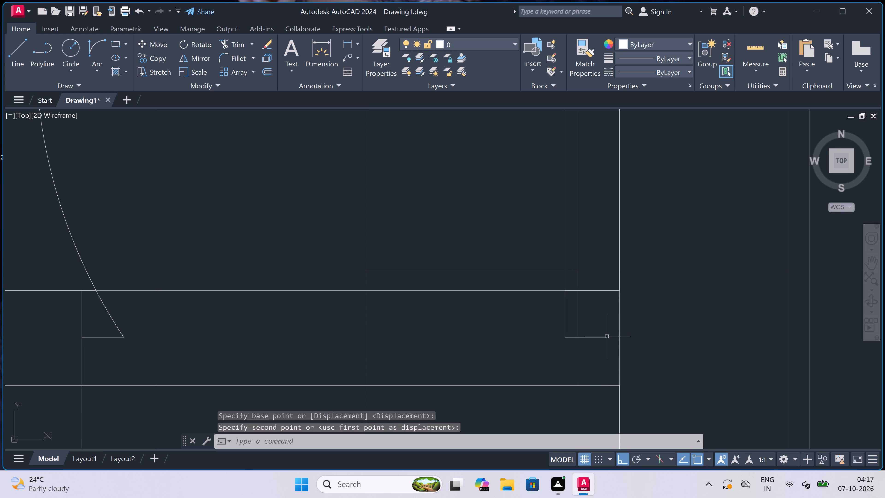
Trim the surplus top of the short partition stub and its leftover line inside the horizontal partition at the moved toilet's upper left corner.
{"action": "scroll", "coordinate": [518, 304], "scroll_direction": "down", "scroll_amount": 7}
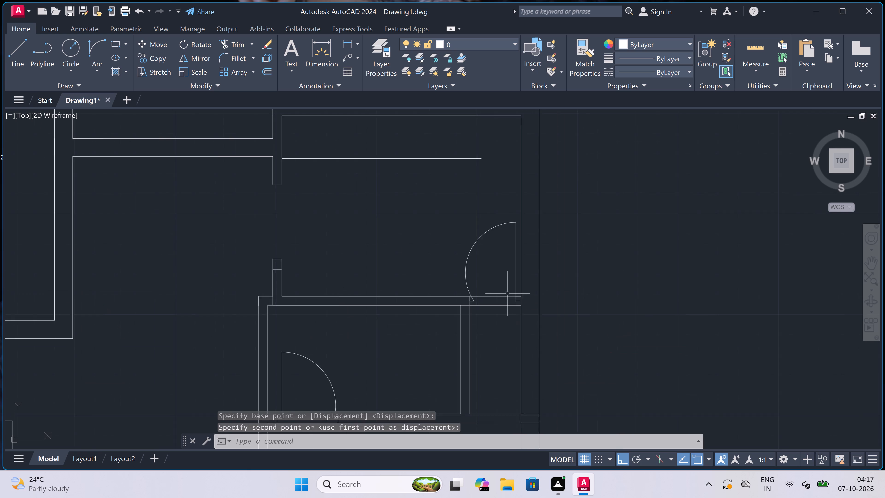
{"action": "scroll", "coordinate": [507, 293], "scroll_direction": "down", "scroll_amount": 1}
{"action": "scroll", "coordinate": [477, 293], "scroll_direction": "up", "scroll_amount": 4}
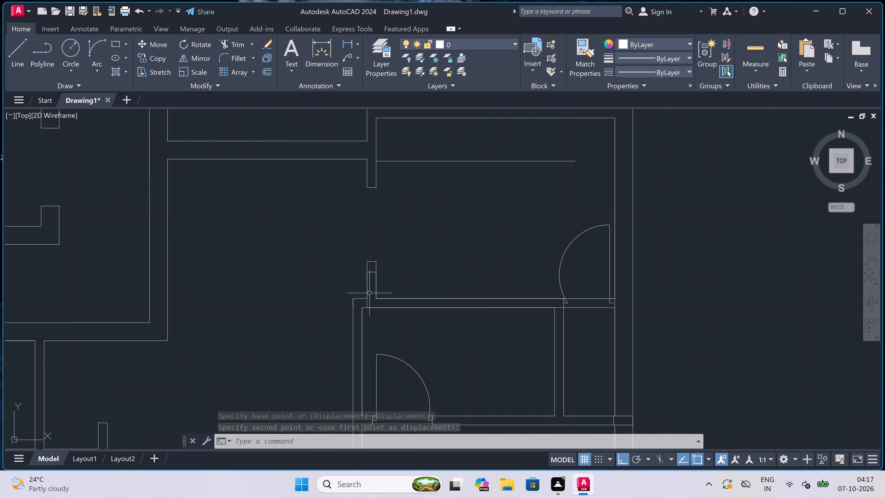
{"action": "scroll", "coordinate": [326, 294], "scroll_direction": "up", "scroll_amount": 2}
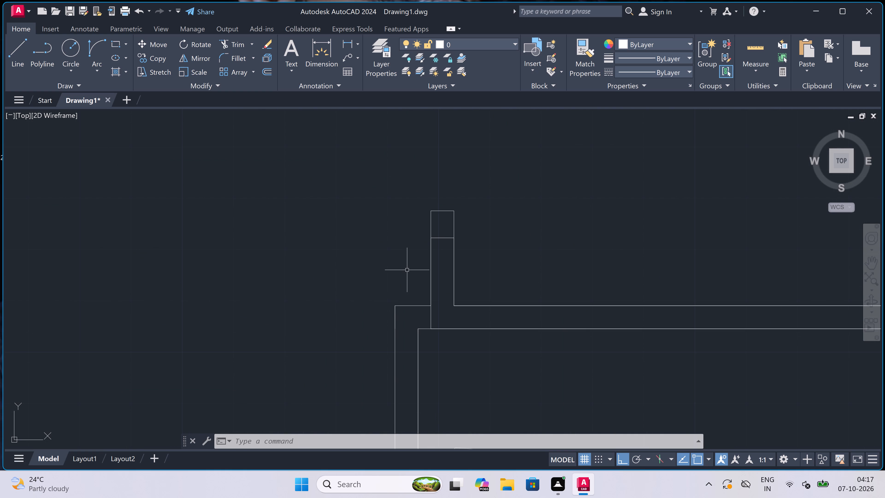
{"action": "type", "text": "tr"}
{"action": "double_click", "coordinate": [400, 241]}
{"action": "key", "text": "space"}
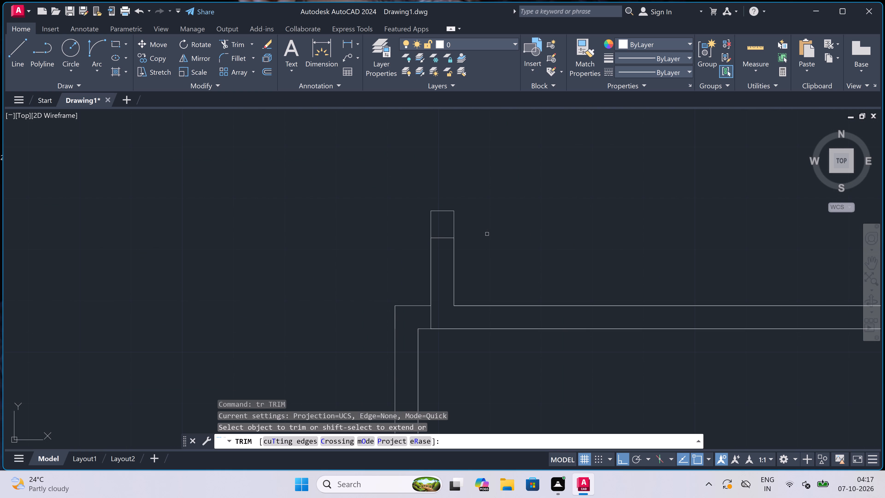
{"action": "left_click", "coordinate": [485, 233]}
{"action": "left_click", "coordinate": [383, 235]}
{"action": "left_click", "coordinate": [432, 222]}
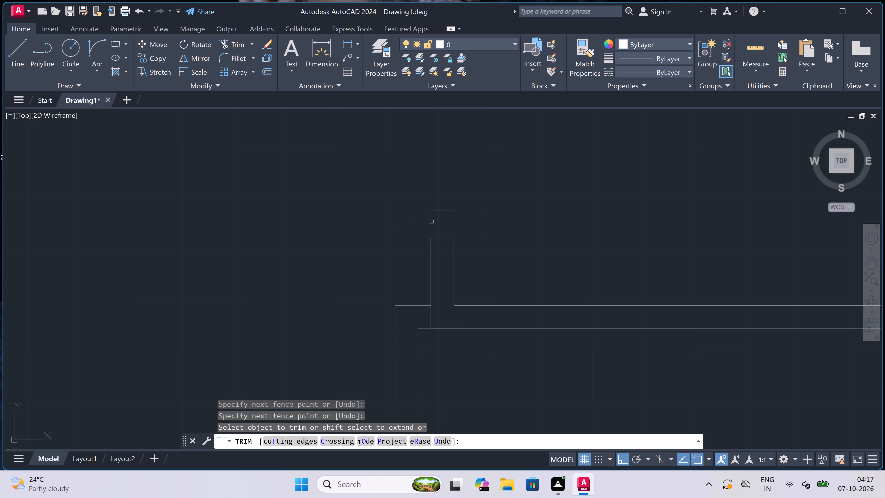
{"action": "left_click", "coordinate": [439, 204]}
{"action": "scroll", "coordinate": [447, 240], "scroll_direction": "down", "scroll_amount": 2}
{"action": "scroll", "coordinate": [439, 294], "scroll_direction": "up", "scroll_amount": 3}
{"action": "left_click", "coordinate": [443, 187]}
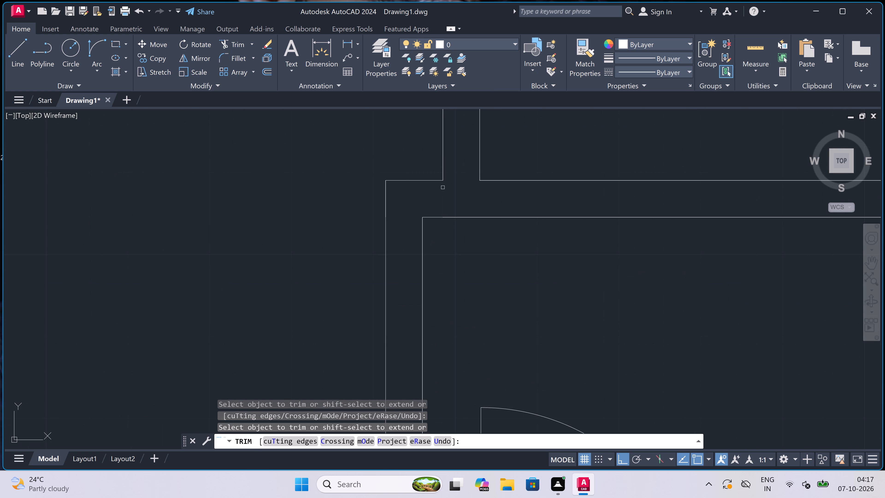
Trim the horizontal partition lines crossing the door opening between the moved toilet and the right outer wall.
{"action": "scroll", "coordinate": [443, 187], "scroll_direction": "down", "scroll_amount": 5}
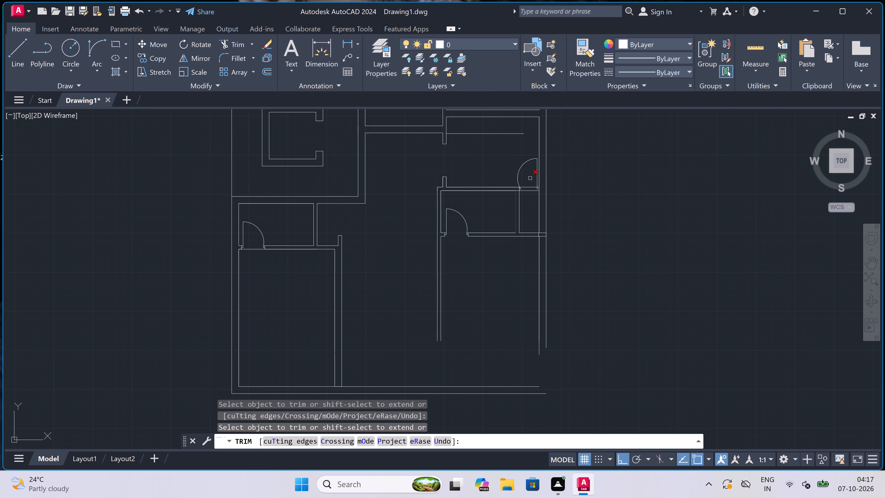
{"action": "scroll", "coordinate": [533, 171], "scroll_direction": "up", "scroll_amount": 4}
{"action": "left_click", "coordinate": [509, 196]}
{"action": "left_click", "coordinate": [506, 319]}
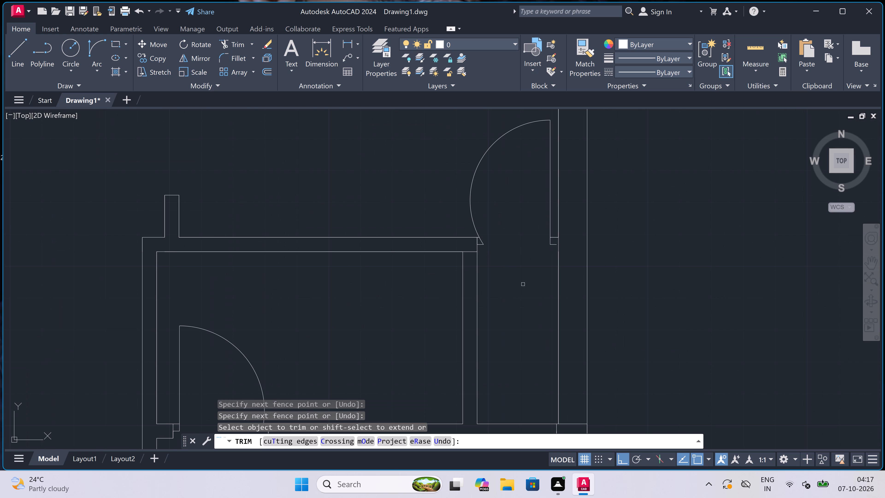
{"action": "scroll", "coordinate": [558, 247], "scroll_direction": "up", "scroll_amount": 3}
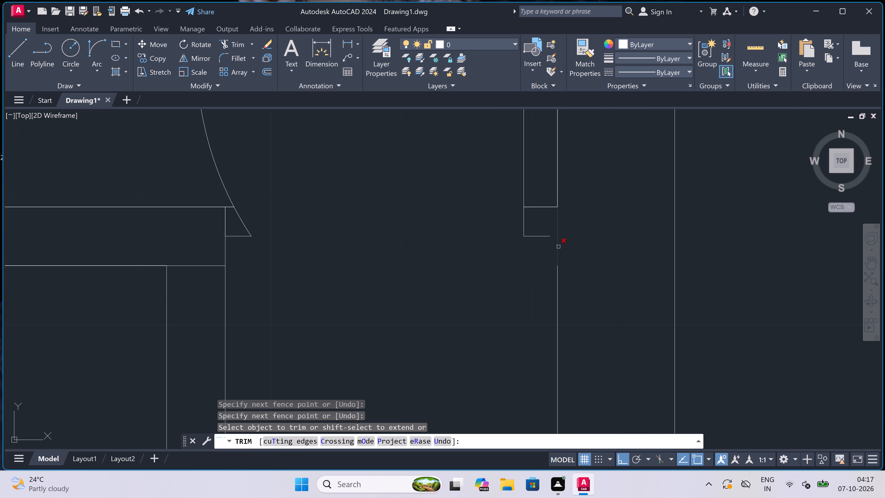
{"action": "key", "text": "Escape"}
Draw the jamb outline at the right-hand door, down level with the partition's lower face and across to the outer wall's inner face.
{"action": "left_click", "coordinate": [516, 300]}
{"action": "key", "text": "l"}
{"action": "key", "text": "space"}
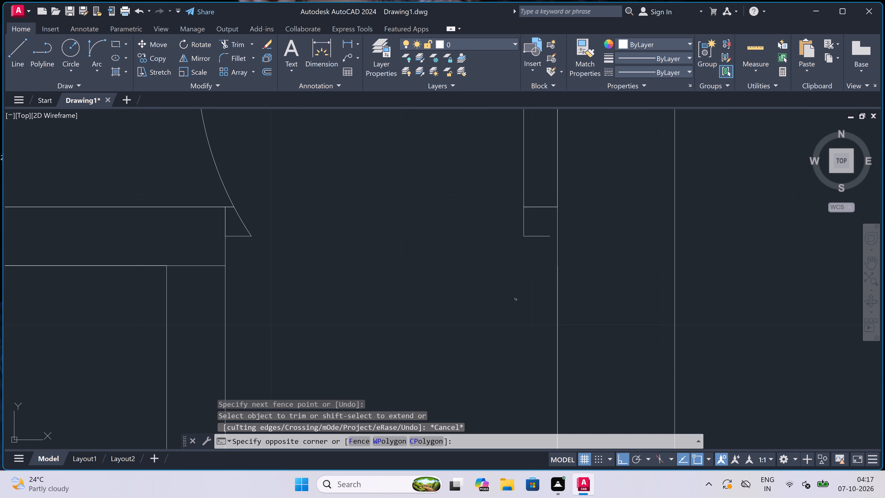
{"action": "left_click", "coordinate": [521, 239]}
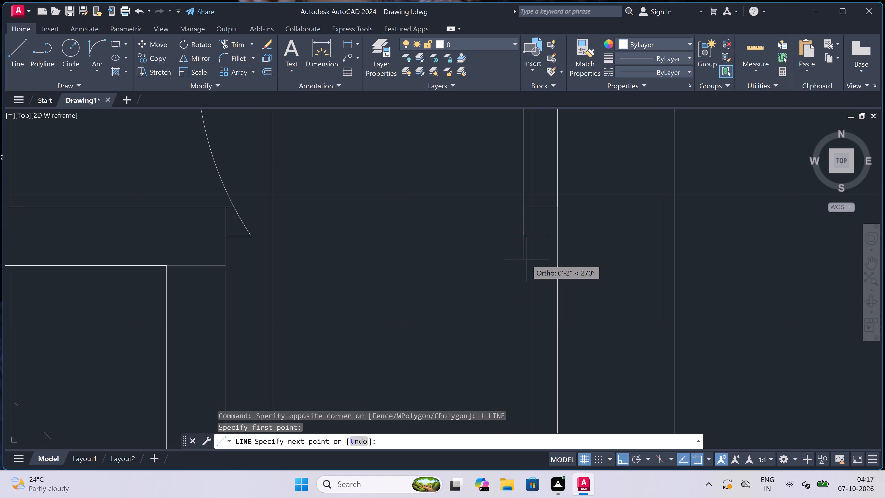
{"action": "type", "text": "4.5\""}
{"action": "key", "text": "space"}
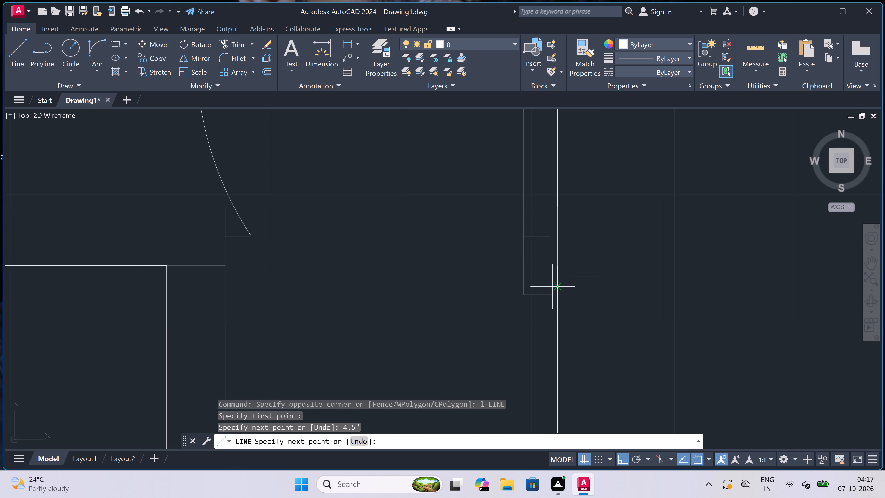
{"action": "key", "text": "ctrl+z"}
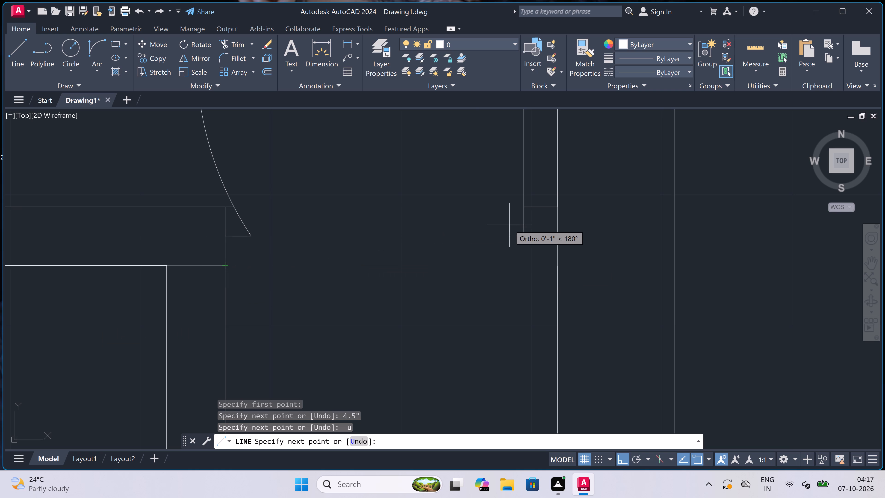
{"action": "left_click", "coordinate": [523, 264]}
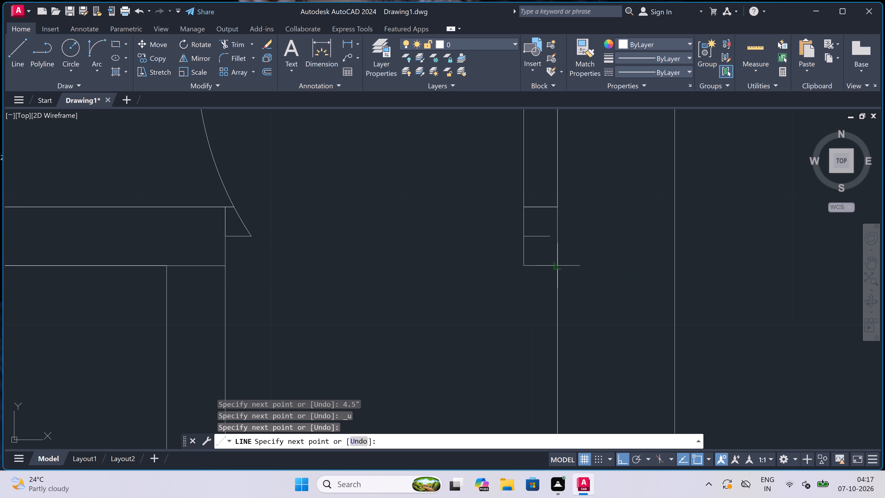
{"action": "left_click", "coordinate": [555, 264]}
{"action": "key", "text": "Escape"}
Extend the short horizontal line inside the right-hand door's jamb to the outer wall's inner face.
{"action": "key", "text": "e"}
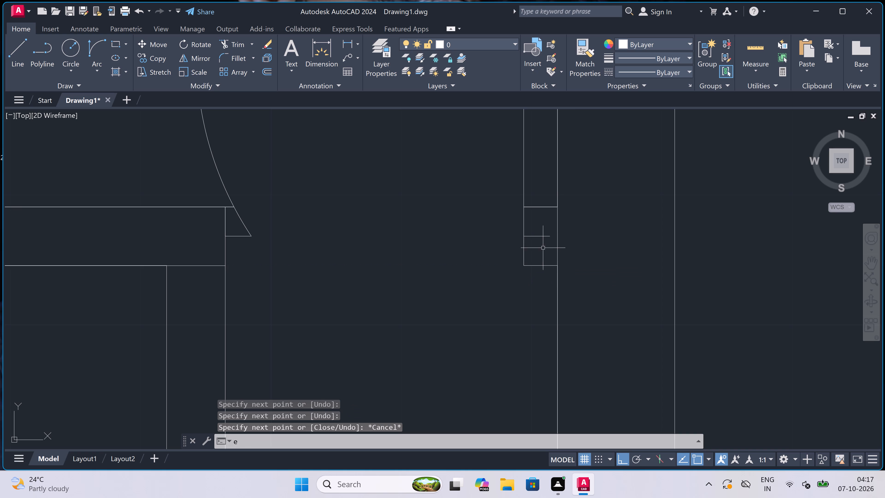
{"action": "key", "text": "x"}
{"action": "key", "text": "space"}
{"action": "left_click", "coordinate": [537, 237]}
{"action": "scroll", "coordinate": [537, 237], "scroll_direction": "down", "scroll_amount": 3}
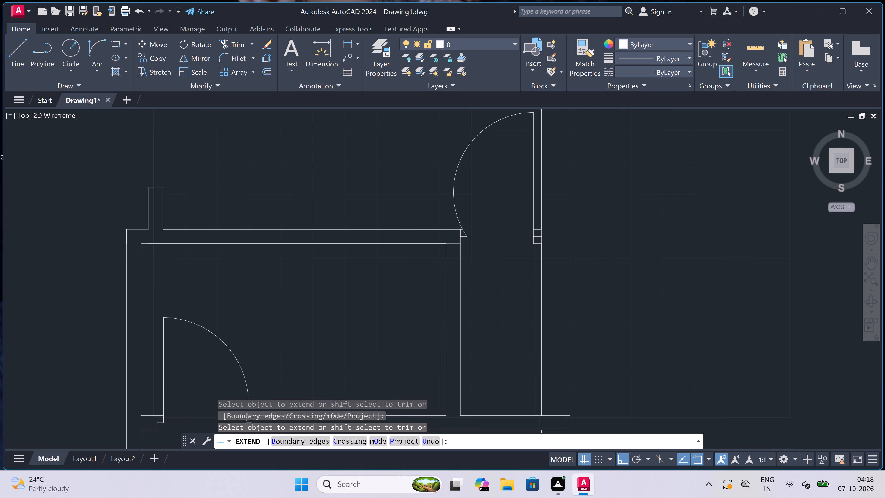
{"action": "scroll", "coordinate": [529, 255], "scroll_direction": "down", "scroll_amount": 3}
{"action": "scroll", "coordinate": [522, 306], "scroll_direction": "up", "scroll_amount": 1}
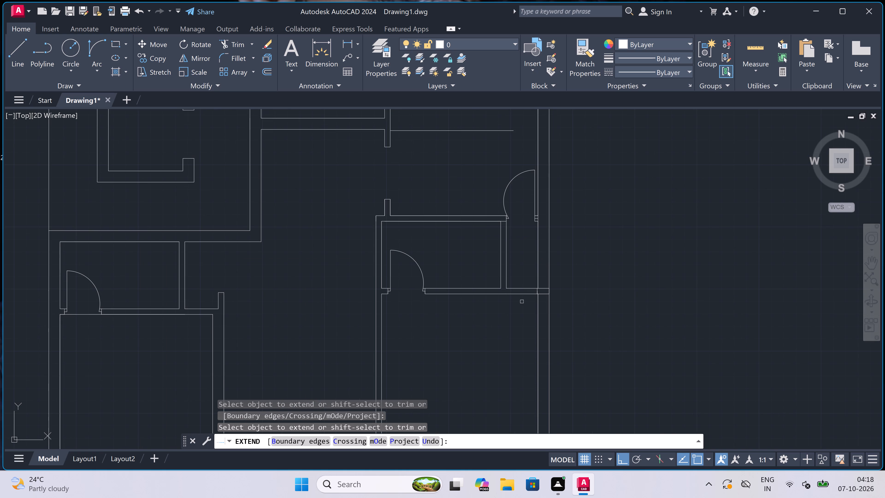
{"action": "key", "text": "Escape"}
Extend the jamb's bottom line at the right-hand door across the outer wall to its outer face.
{"action": "scroll", "coordinate": [544, 235], "scroll_direction": "up", "scroll_amount": 1}
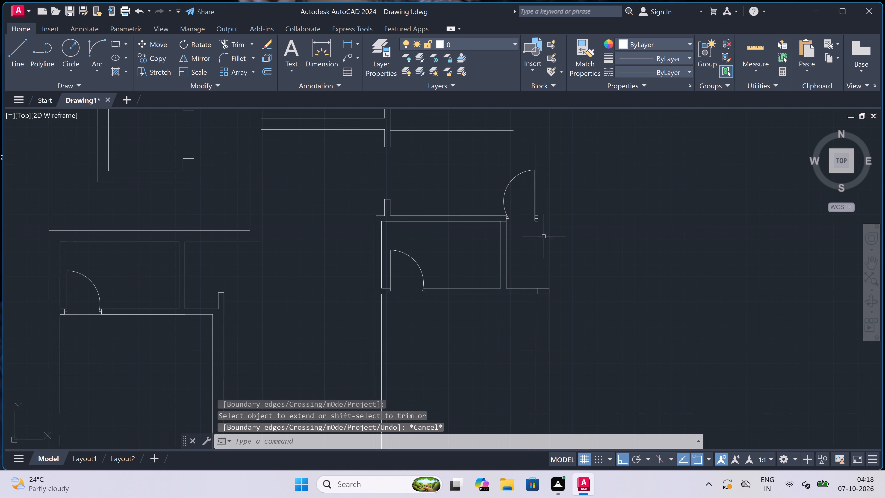
{"action": "scroll", "coordinate": [535, 203], "scroll_direction": "up", "scroll_amount": 4}
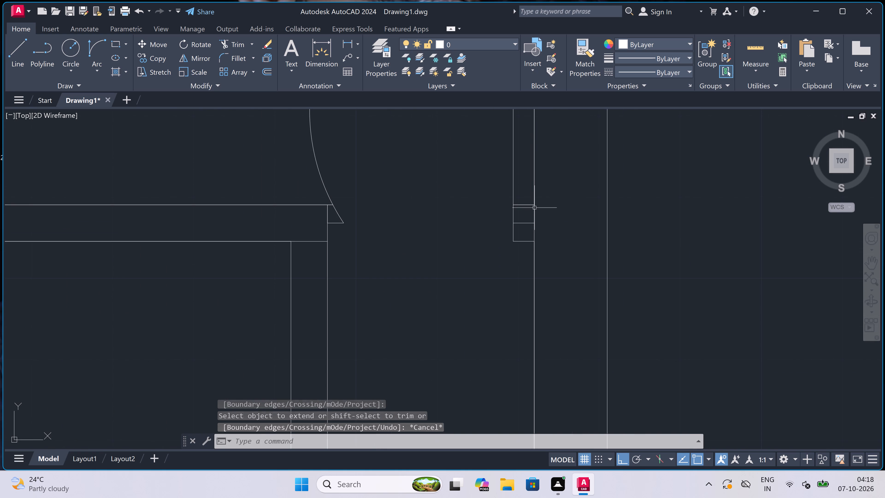
{"action": "key", "text": "e"}
{"action": "key", "text": "x"}
{"action": "key", "text": "space"}
{"action": "left_click", "coordinate": [526, 236]}
{"action": "left_click", "coordinate": [534, 287]}
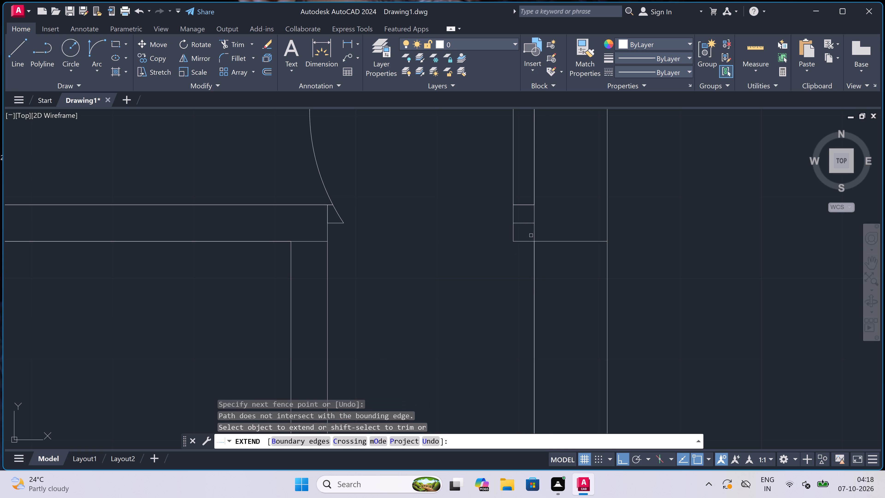
Delete the stray short lines where the lower partition meets the right outer wall.
{"action": "scroll", "coordinate": [530, 236], "scroll_direction": "down", "scroll_amount": 3}
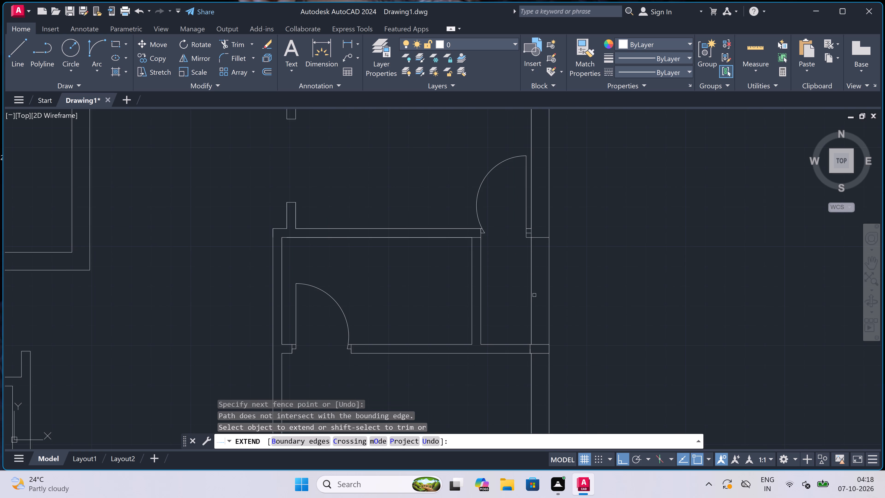
{"action": "scroll", "coordinate": [533, 366], "scroll_direction": "up", "scroll_amount": 2}
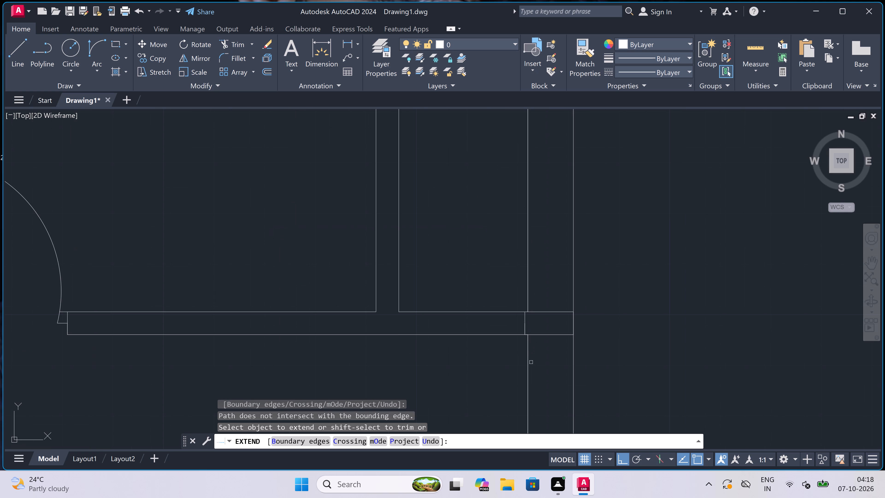
{"action": "key", "text": "Escape"}
{"action": "scroll", "coordinate": [522, 321], "scroll_direction": "up", "scroll_amount": 3}
{"action": "left_click_drag", "start_coordinate": [543, 322], "coordinate": [541, 324]}
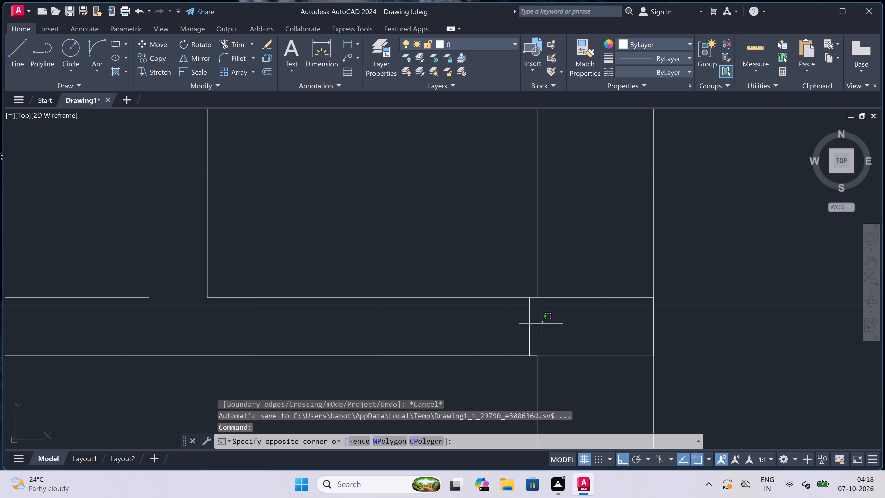
{"action": "left_click", "coordinate": [472, 350]}
{"action": "key", "text": "Delete"}
{"action": "key", "text": "Delete"}
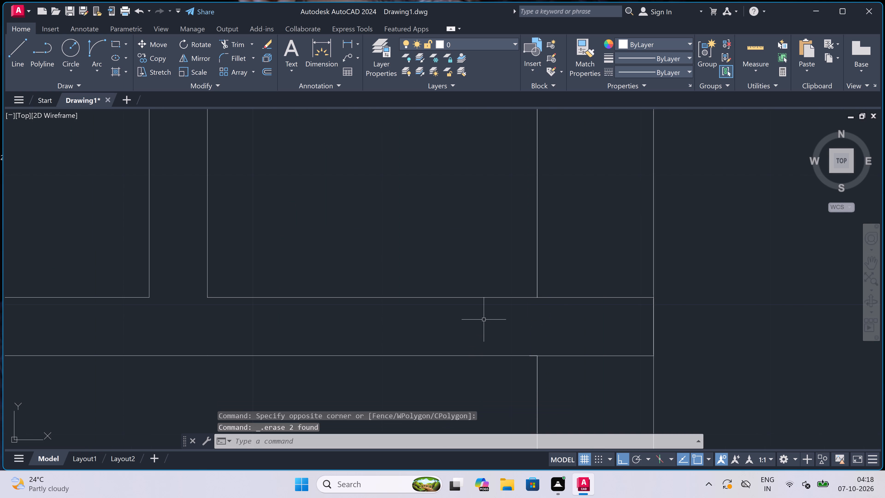
Trim away the right outer wall's inner and outer lines between the upper door's jamb and the lower partition.
{"action": "scroll", "coordinate": [484, 319], "scroll_direction": "down", "scroll_amount": 4}
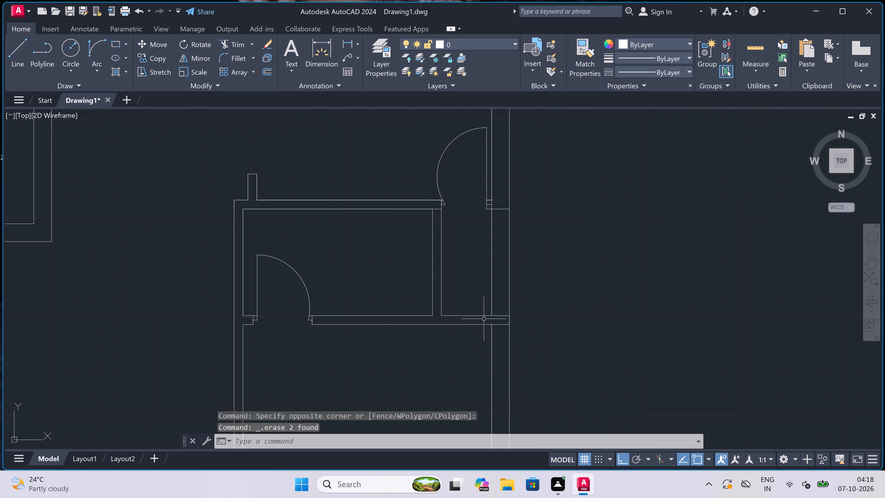
{"action": "key", "text": "t"}
{"action": "key", "text": "r"}
{"action": "key", "text": "space"}
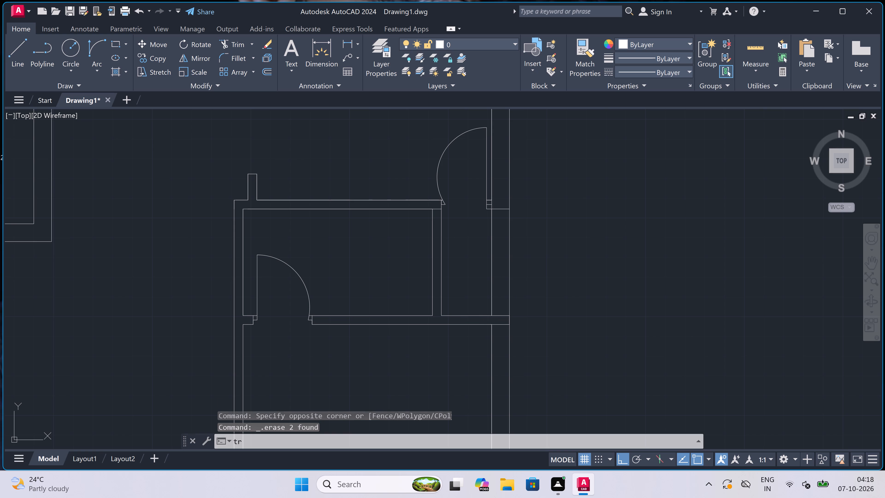
{"action": "left_click", "coordinate": [498, 293]}
{"action": "left_click", "coordinate": [469, 297]}
{"action": "scroll", "coordinate": [479, 285], "scroll_direction": "down", "scroll_amount": 3}
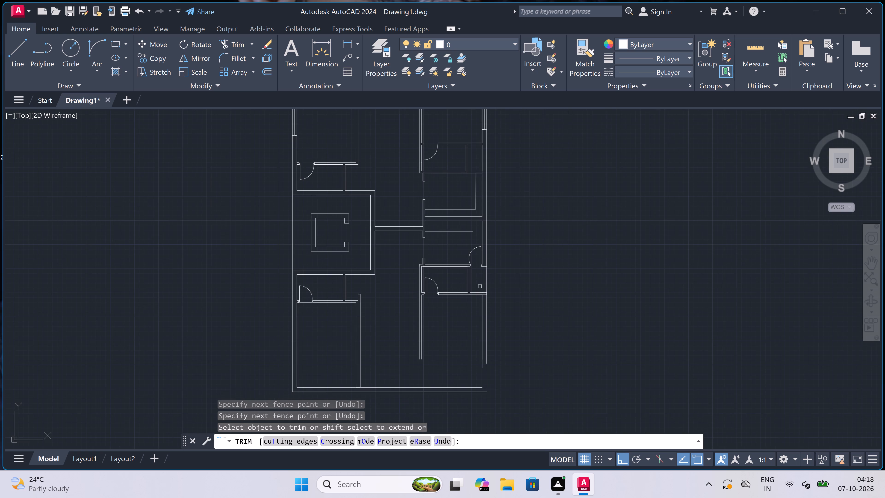
{"action": "scroll", "coordinate": [481, 287], "scroll_direction": "up", "scroll_amount": 2}
{"action": "left_click", "coordinate": [481, 279]}
{"action": "left_click", "coordinate": [534, 256]}
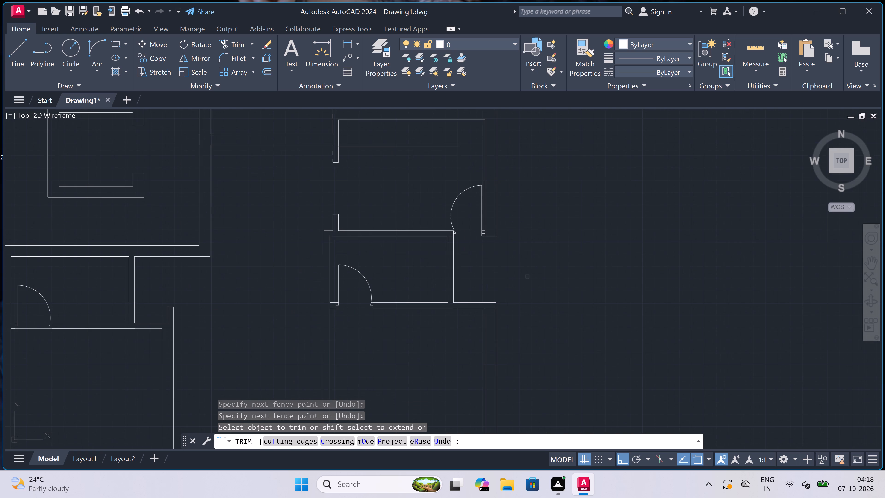
Trim the lower partition's bottom line where it crosses the thickness of the right outer wall.
{"action": "scroll", "coordinate": [500, 318], "scroll_direction": "up", "scroll_amount": 4}
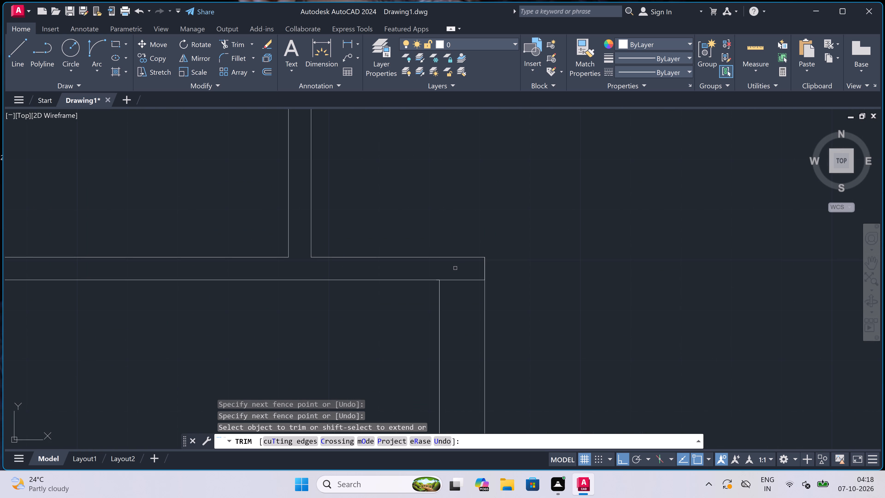
{"action": "left_click", "coordinate": [455, 270]}
{"action": "left_click", "coordinate": [464, 315]}
{"action": "scroll", "coordinate": [463, 293], "scroll_direction": "down", "scroll_amount": 4}
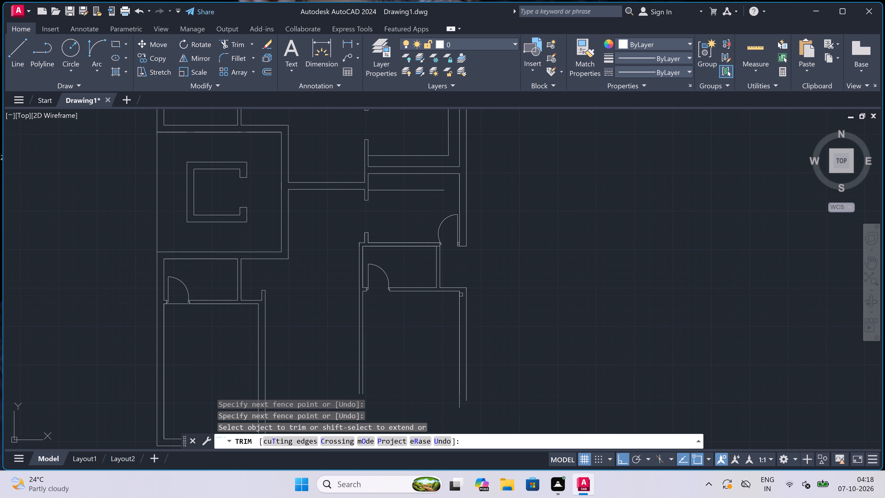
{"action": "scroll", "coordinate": [418, 308], "scroll_direction": "up", "scroll_amount": 1}
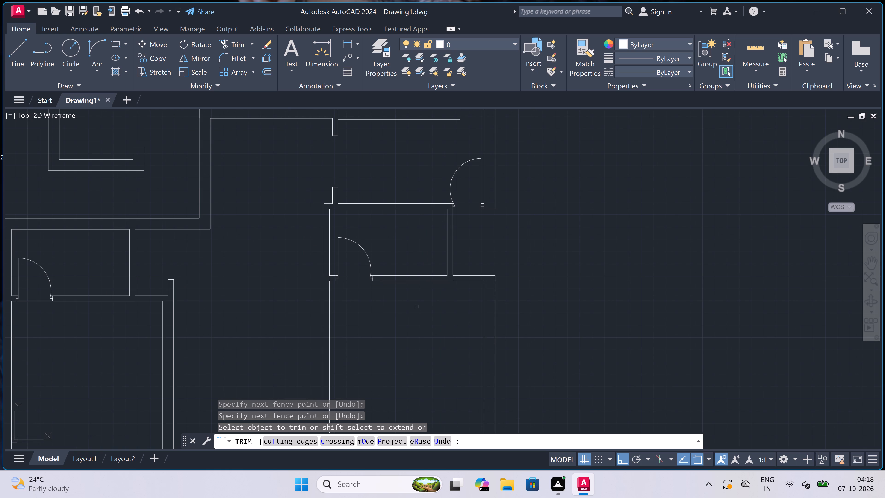
{"action": "key", "text": "Escape"}
Draw the lower right room's inner outline from its upper right corner: 12'8" down, across to the left partition's inner face, and up to its end.
{"action": "type", "text": "l"}
{"action": "key", "text": "space"}
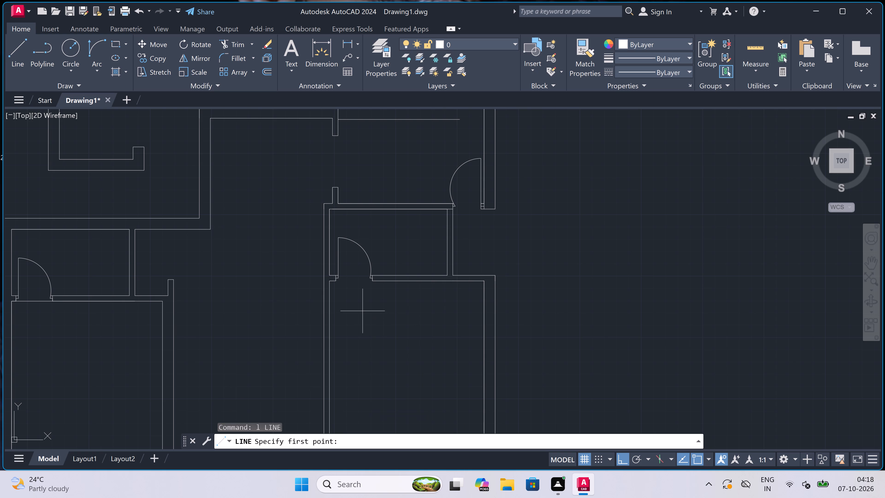
{"action": "scroll", "coordinate": [363, 311], "scroll_direction": "down", "scroll_amount": 2}
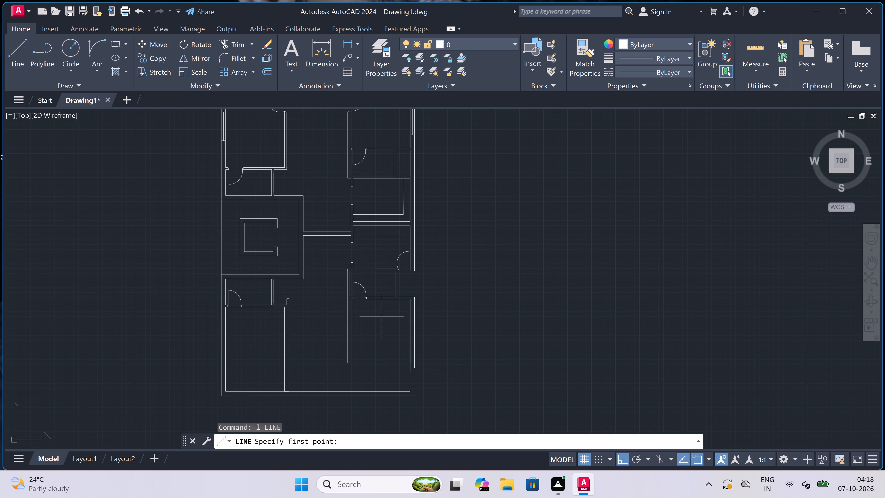
{"action": "scroll", "coordinate": [388, 317], "scroll_direction": "up", "scroll_amount": 3}
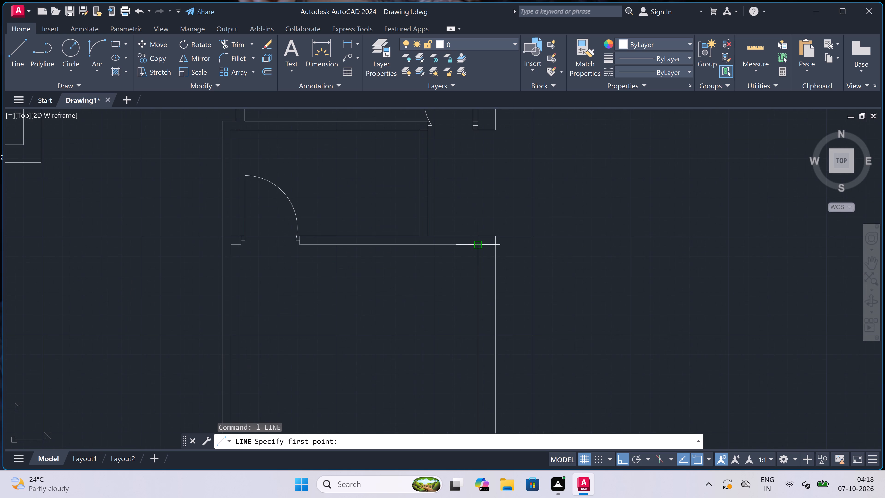
{"action": "double_click", "coordinate": [479, 249]}
{"action": "type", "text": "12'8\""}
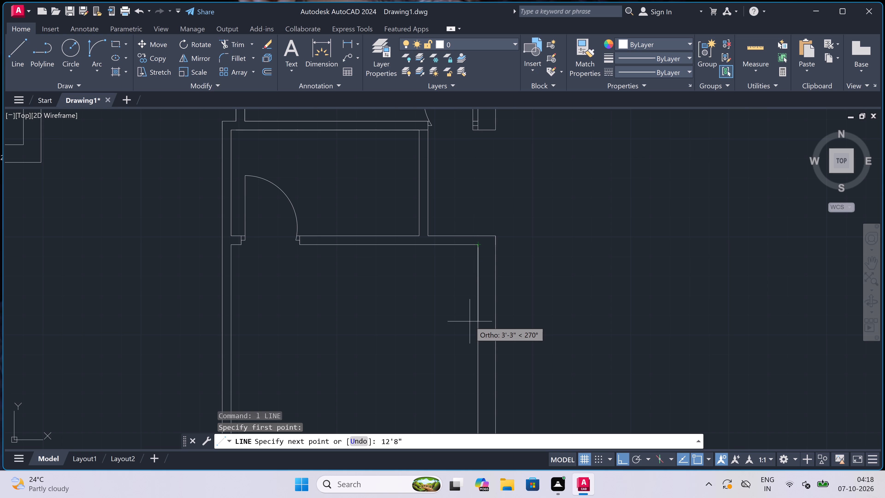
{"action": "key", "text": "space"}
{"action": "scroll", "coordinate": [424, 304], "scroll_direction": "down", "scroll_amount": 4}
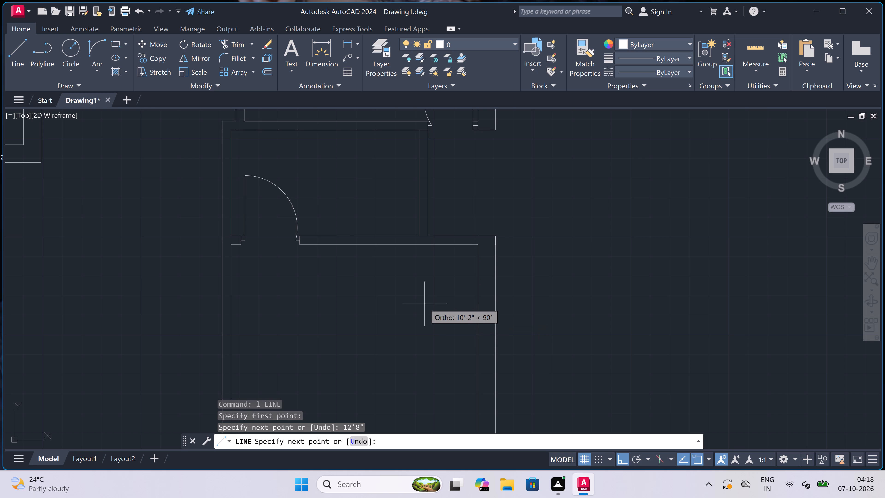
{"action": "scroll", "coordinate": [385, 333], "scroll_direction": "up", "scroll_amount": 3}
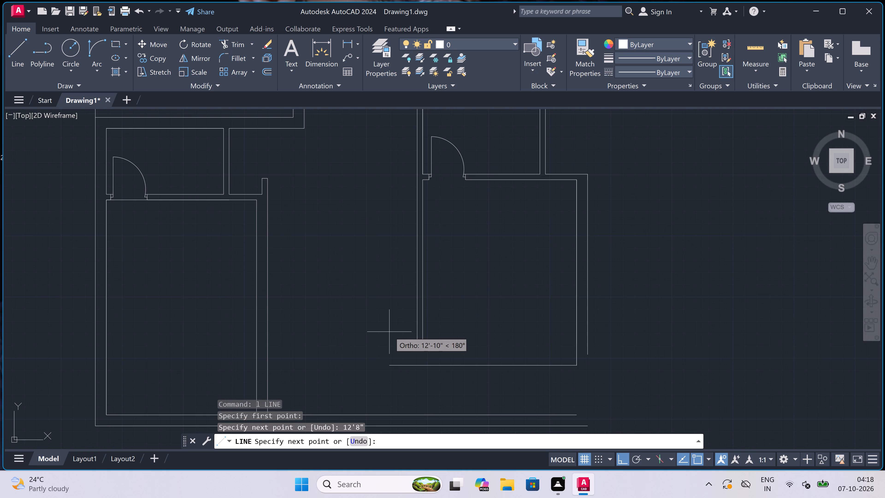
{"action": "scroll", "coordinate": [418, 355], "scroll_direction": "up", "scroll_amount": 3}
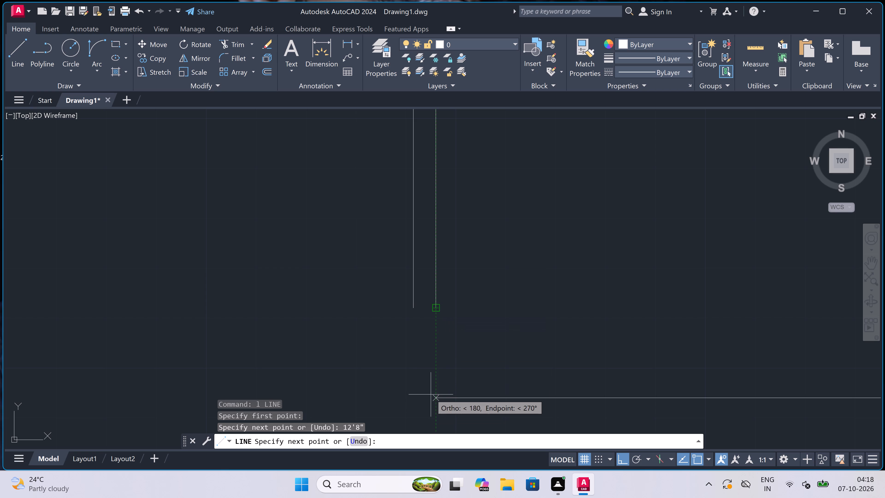
{"action": "left_click", "coordinate": [434, 395]}
{"action": "left_click", "coordinate": [440, 305]}
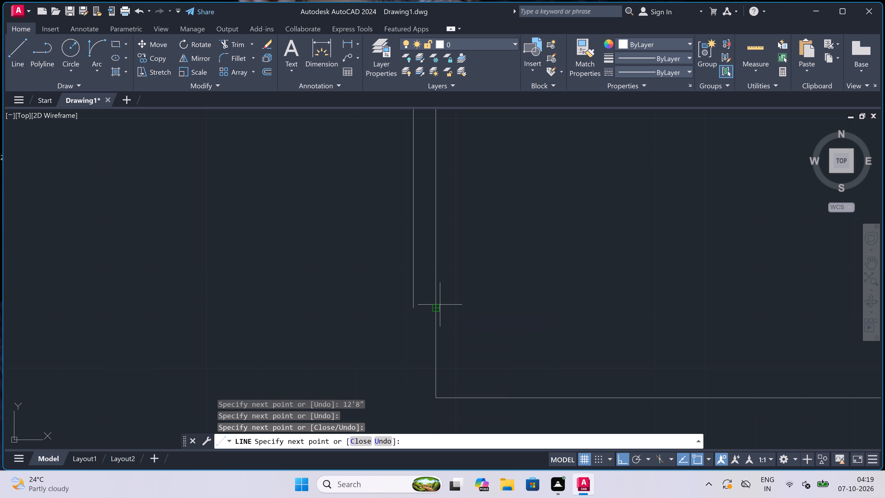
{"action": "key", "text": "Escape"}
Draw the left partition's outer face down level with the room's bottom inner line, plus a further 9" down.
{"action": "key", "text": "space"}
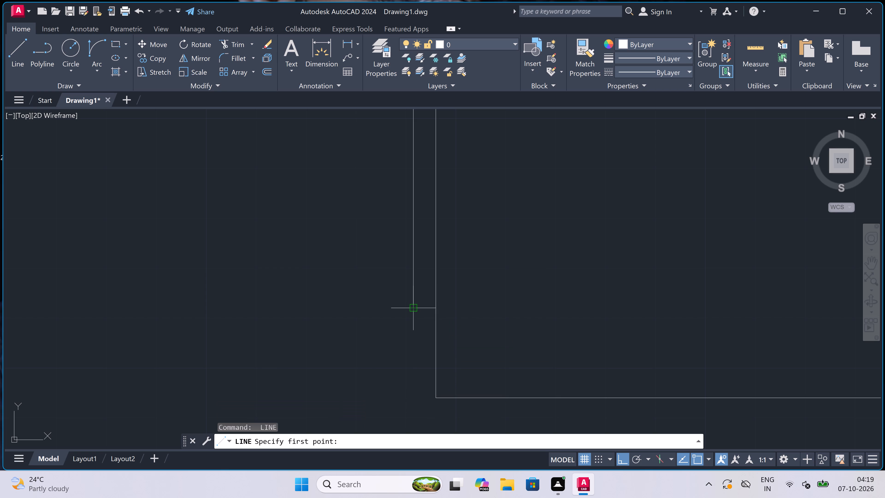
{"action": "left_click", "coordinate": [409, 311]}
{"action": "scroll", "coordinate": [410, 309], "scroll_direction": "down", "scroll_amount": 2}
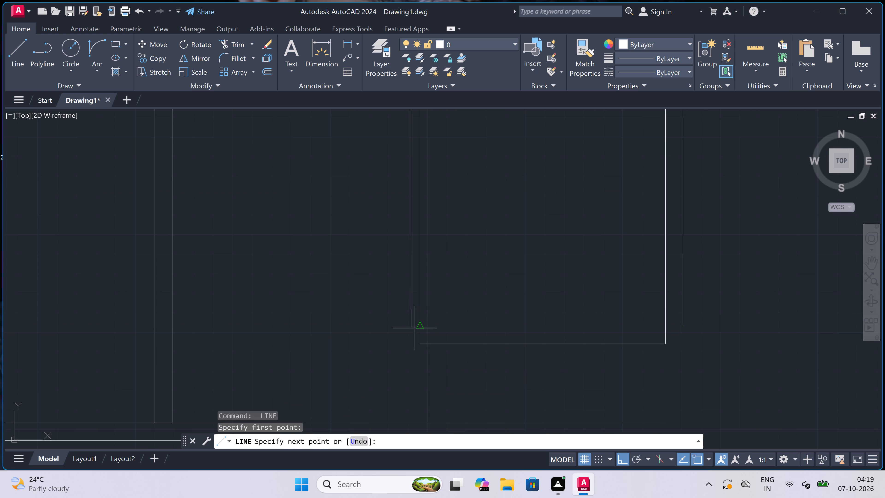
{"action": "scroll", "coordinate": [415, 329], "scroll_direction": "up", "scroll_amount": 3}
{"action": "scroll", "coordinate": [406, 367], "scroll_direction": "down", "scroll_amount": 5}
{"action": "scroll", "coordinate": [401, 388], "scroll_direction": "up", "scroll_amount": 4}
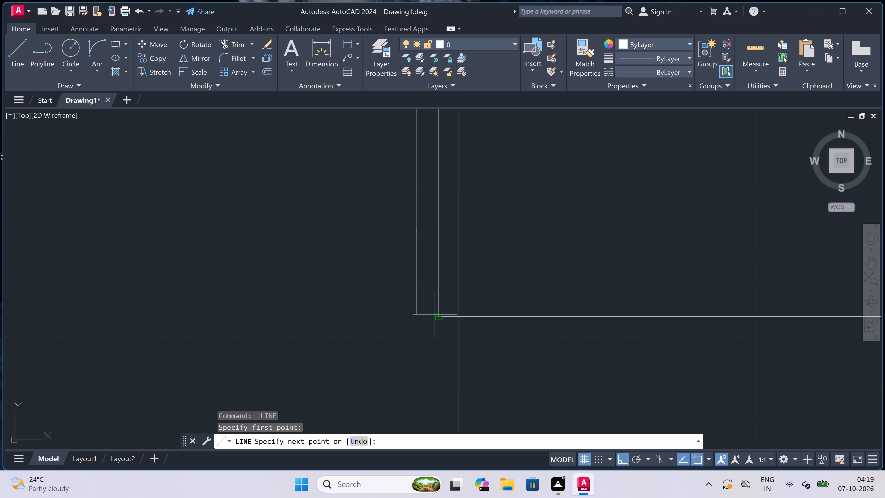
{"action": "left_click", "coordinate": [415, 316]}
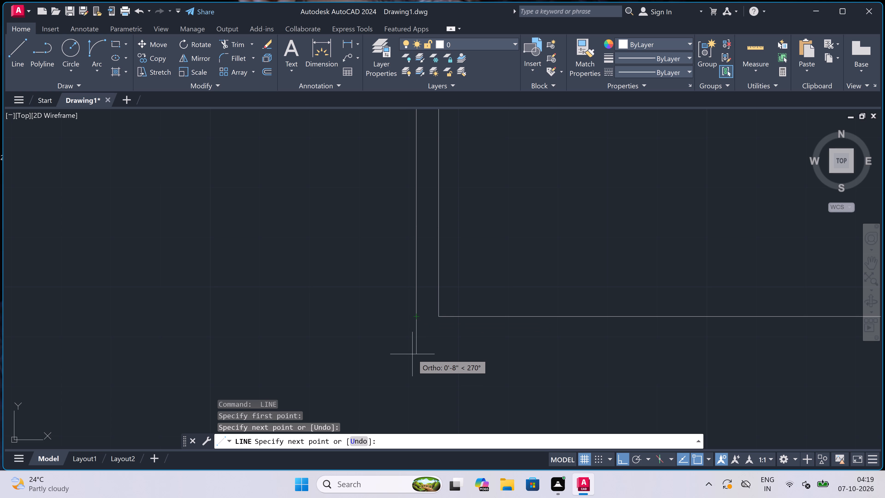
{"action": "scroll", "coordinate": [412, 354], "scroll_direction": "down", "scroll_amount": 2}
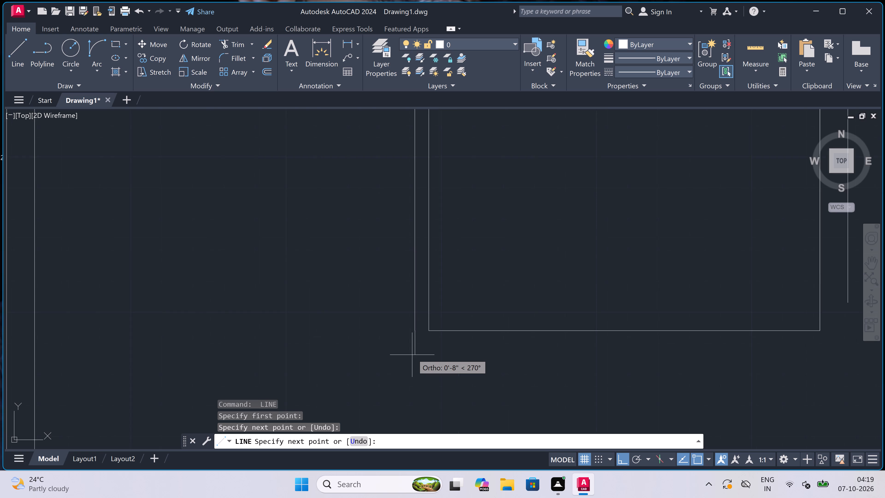
{"action": "scroll", "coordinate": [412, 355], "scroll_direction": "up", "scroll_amount": 1}
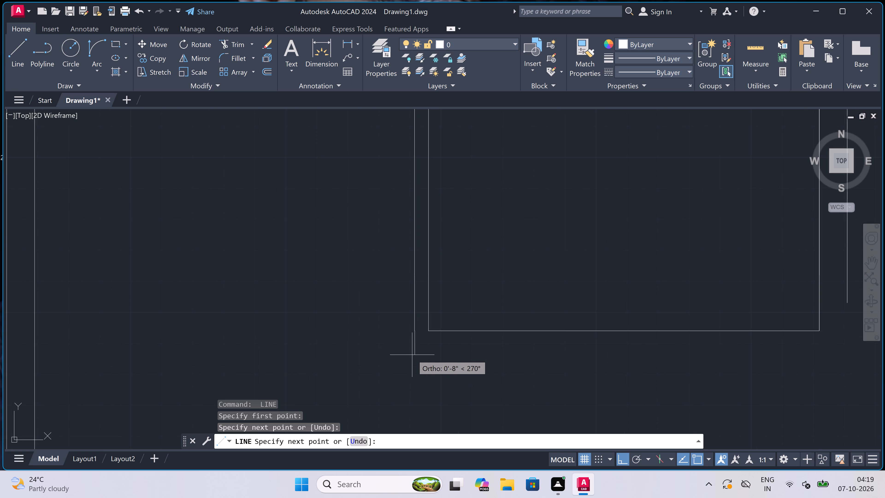
{"action": "type", "text": "9\""}
{"action": "key", "text": "space"}
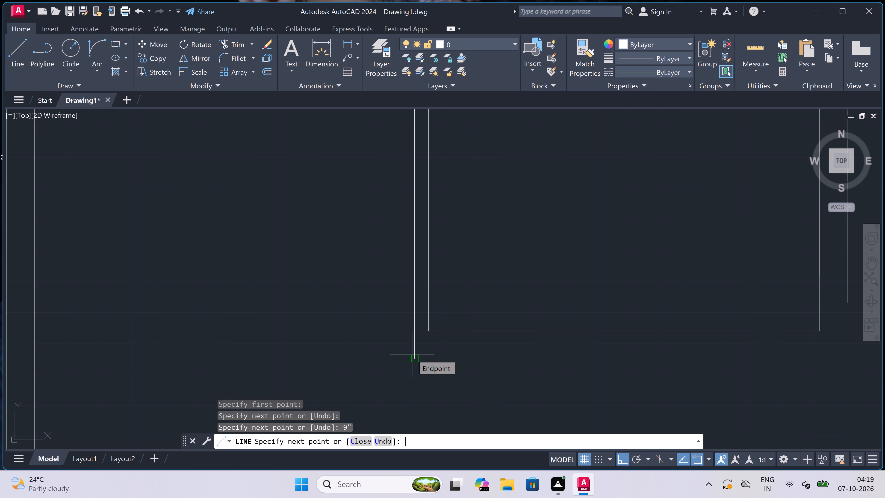
Continue the outer outline across below the room to align with the right wall's outer face, and up to that line's end.
{"action": "scroll", "coordinate": [183, 436], "scroll_direction": "down", "scroll_amount": 3}
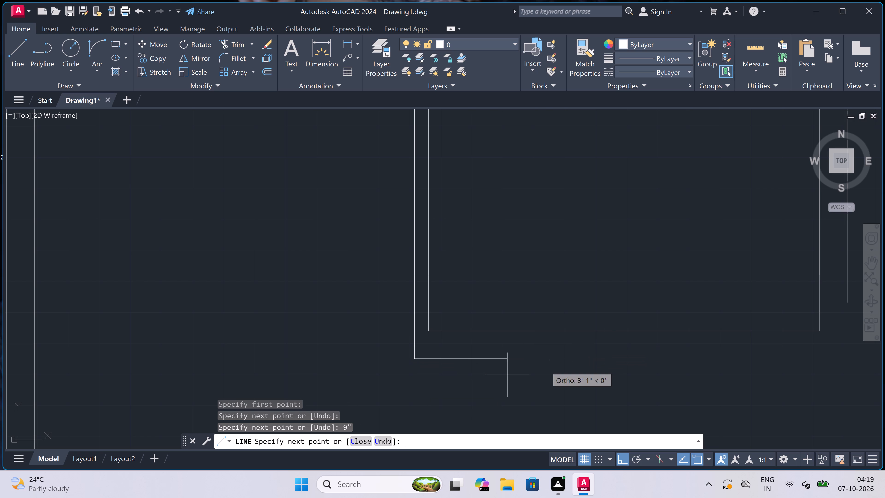
{"action": "scroll", "coordinate": [56, 426], "scroll_direction": "down", "scroll_amount": 3}
{"action": "scroll", "coordinate": [94, 396], "scroll_direction": "down", "scroll_amount": 1}
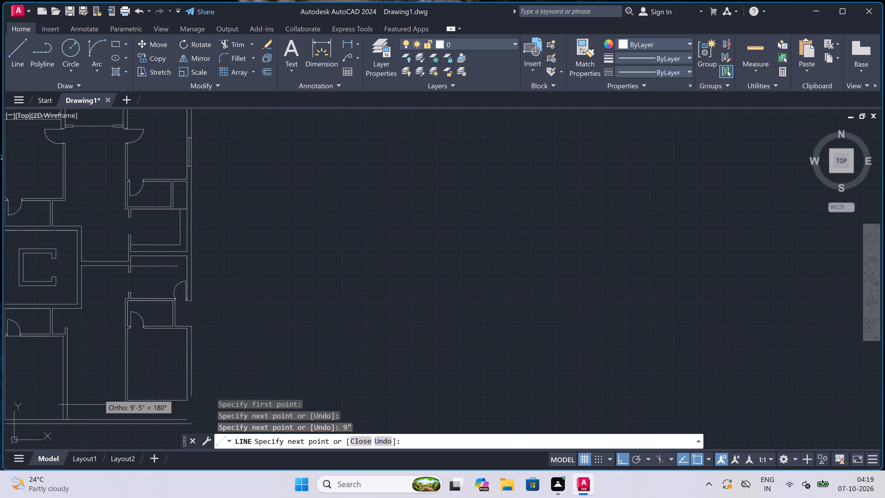
{"action": "scroll", "coordinate": [149, 410], "scroll_direction": "up", "scroll_amount": 4}
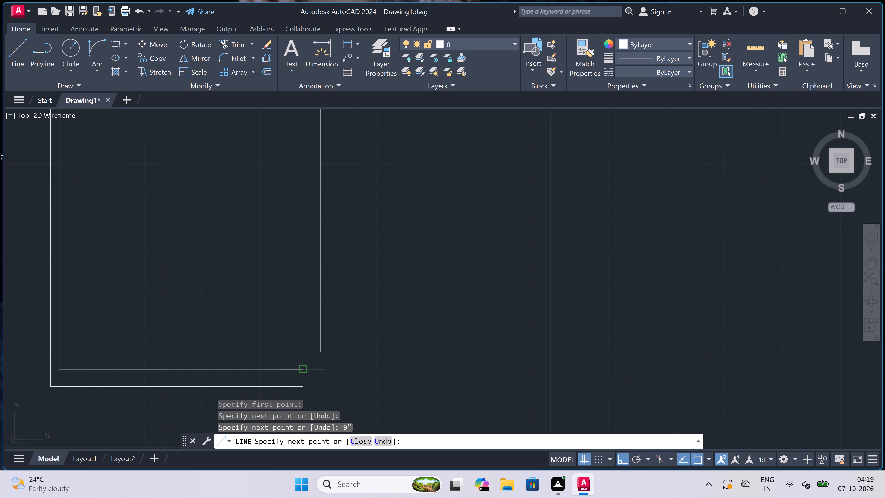
{"action": "scroll", "coordinate": [323, 379], "scroll_direction": "up", "scroll_amount": 4}
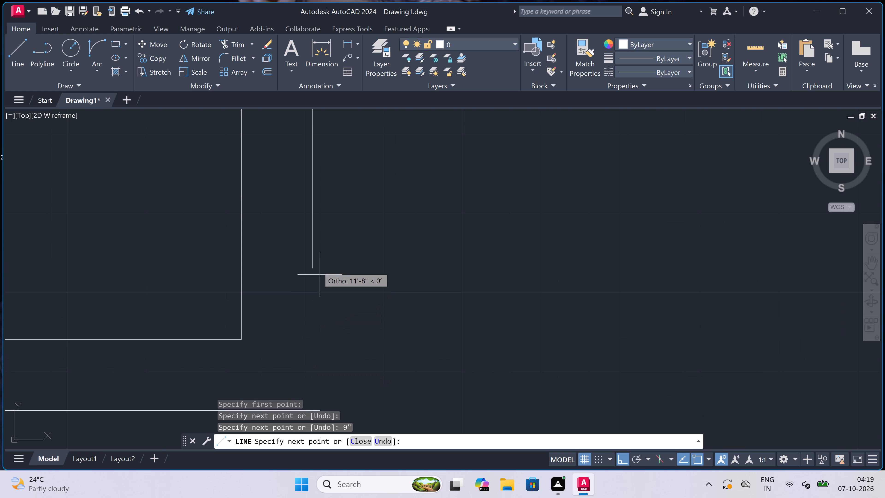
{"action": "scroll", "coordinate": [313, 266], "scroll_direction": "down", "scroll_amount": 5}
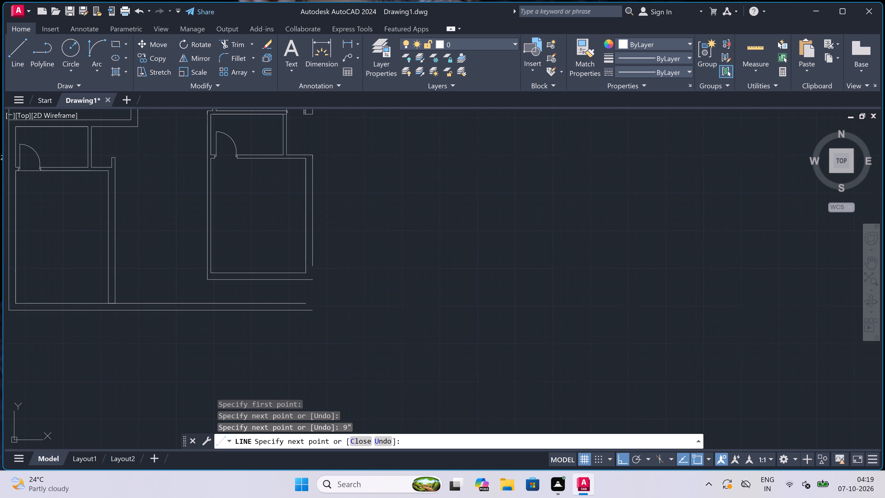
{"action": "scroll", "coordinate": [313, 266], "scroll_direction": "up", "scroll_amount": 4}
{"action": "scroll", "coordinate": [313, 266], "scroll_direction": "down", "scroll_amount": 2}
{"action": "scroll", "coordinate": [294, 290], "scroll_direction": "up", "scroll_amount": 3}
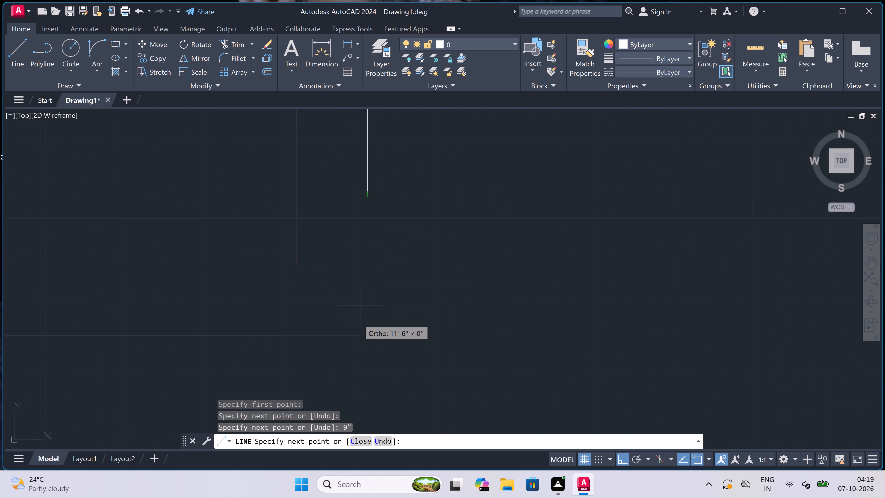
{"action": "left_click", "coordinate": [368, 336]}
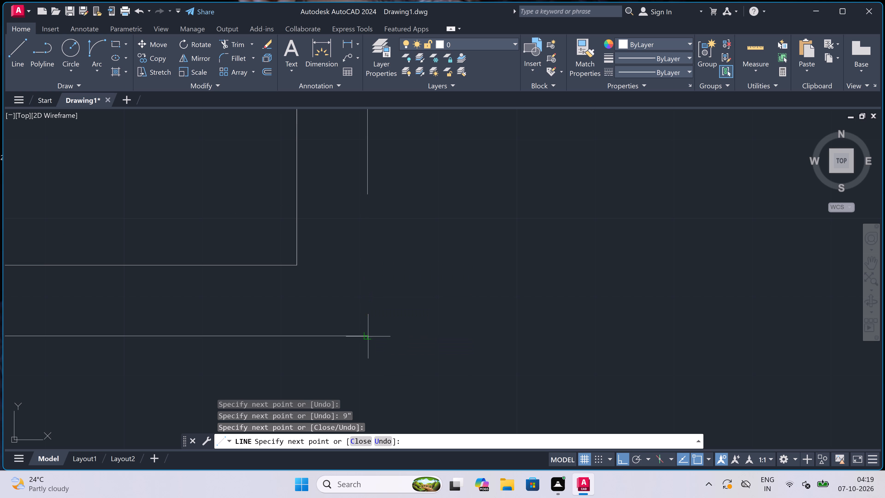
{"action": "left_click", "coordinate": [358, 201]}
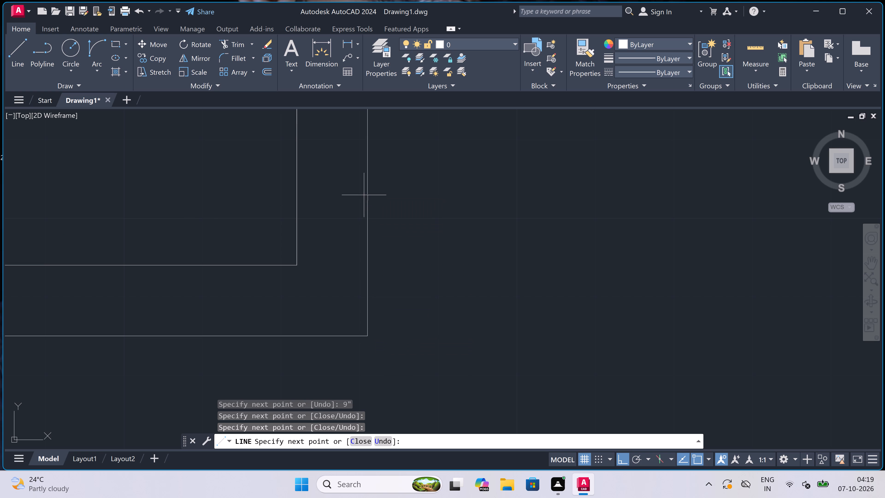
{"action": "left_click", "coordinate": [369, 191]}
{"action": "key", "text": "Escape"}
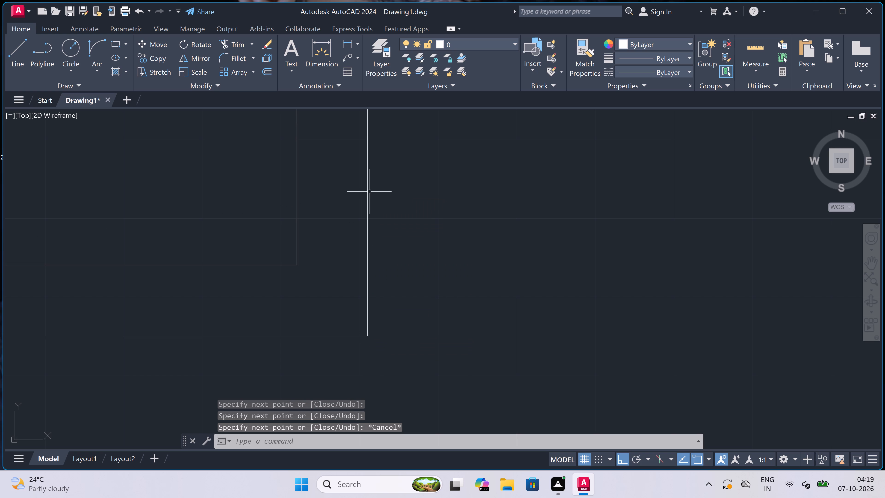
Draw a line from the lower right room's outer bottom-left corner 1.5' straight down, plus a further 3" down.
{"action": "scroll", "coordinate": [366, 209], "scroll_direction": "down", "scroll_amount": 8}
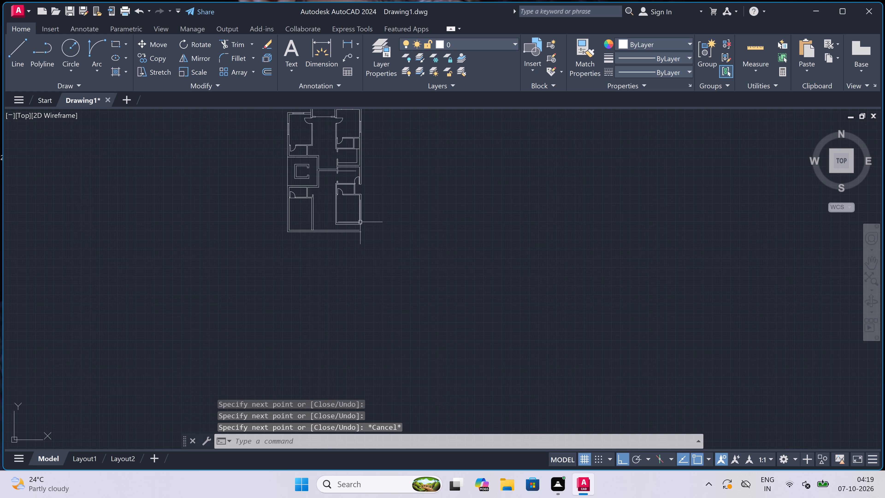
{"action": "scroll", "coordinate": [348, 202], "scroll_direction": "up", "scroll_amount": 3}
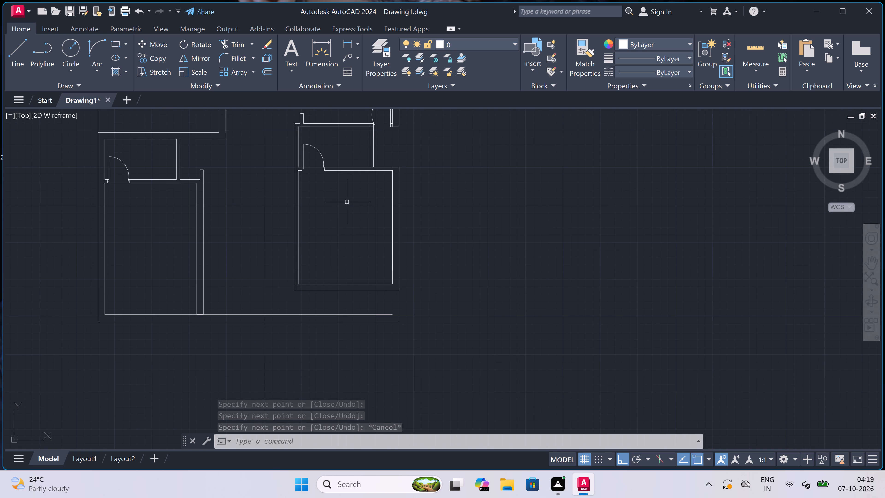
{"action": "scroll", "coordinate": [334, 213], "scroll_direction": "up", "scroll_amount": 1}
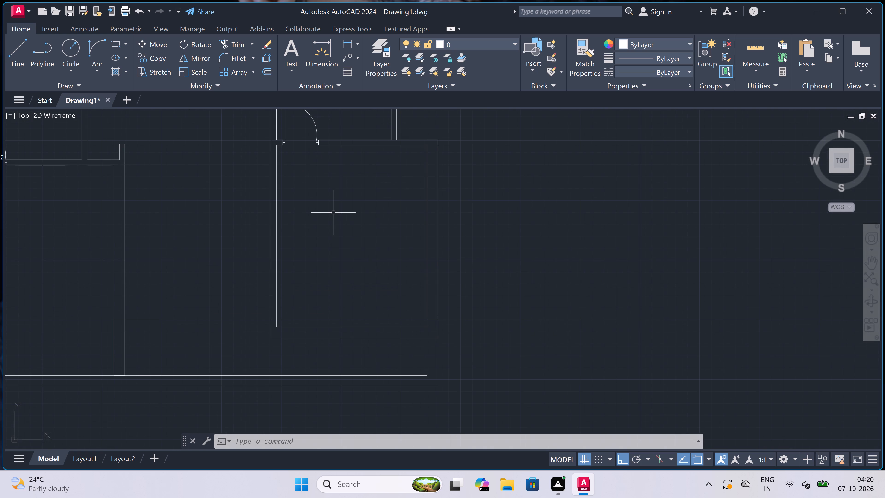
{"action": "scroll", "coordinate": [310, 230], "scroll_direction": "down", "scroll_amount": 1}
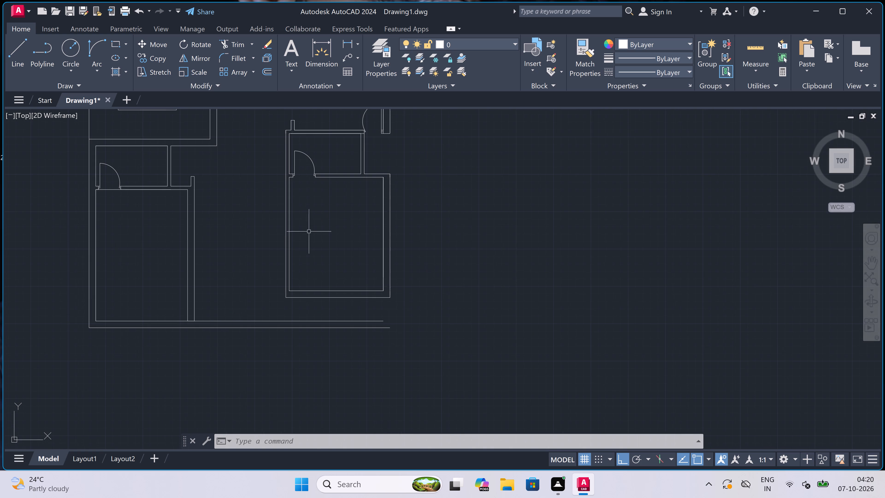
{"action": "scroll", "coordinate": [274, 311], "scroll_direction": "up", "scroll_amount": 2}
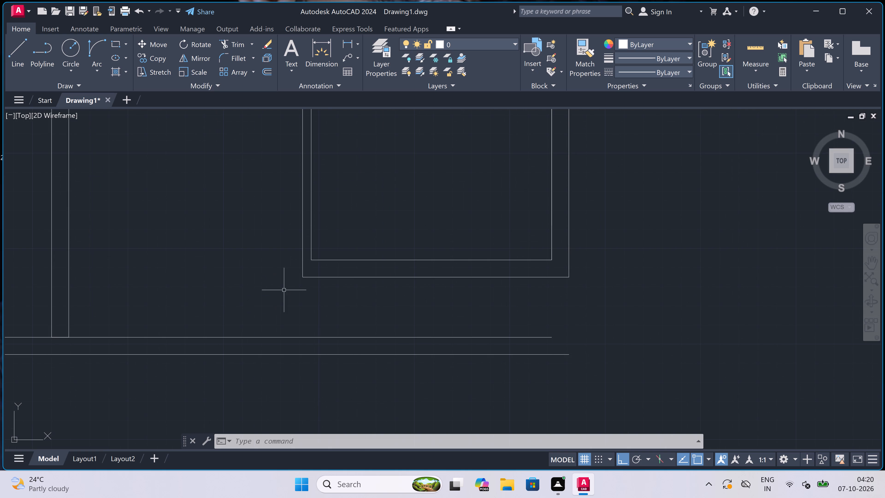
{"action": "scroll", "coordinate": [285, 287], "scroll_direction": "up", "scroll_amount": 1}
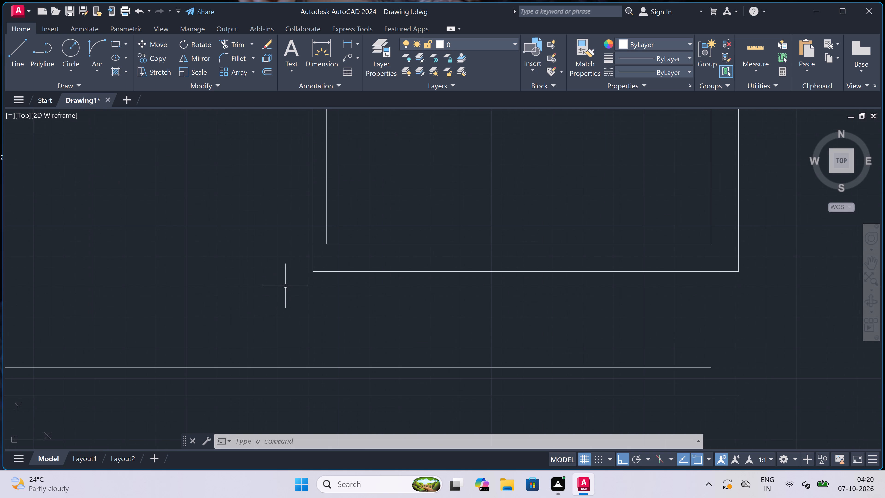
{"action": "type", "text": "l"}
{"action": "key", "text": "space"}
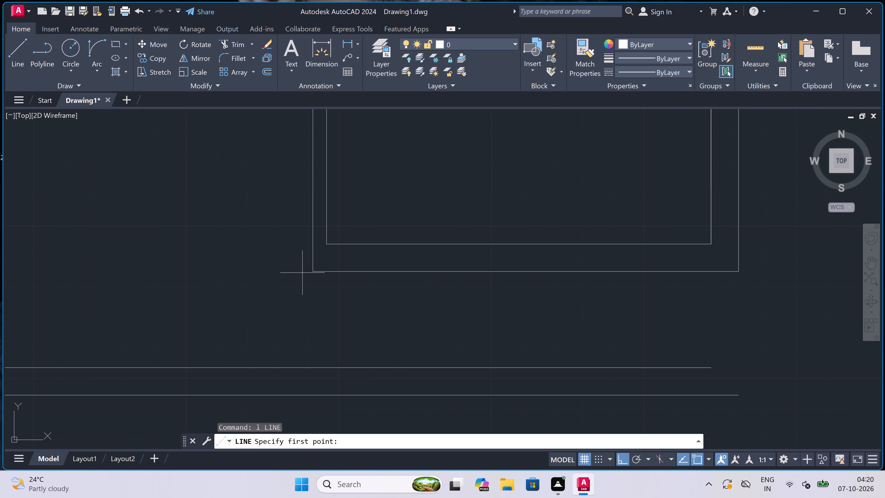
{"action": "left_click", "coordinate": [312, 270]}
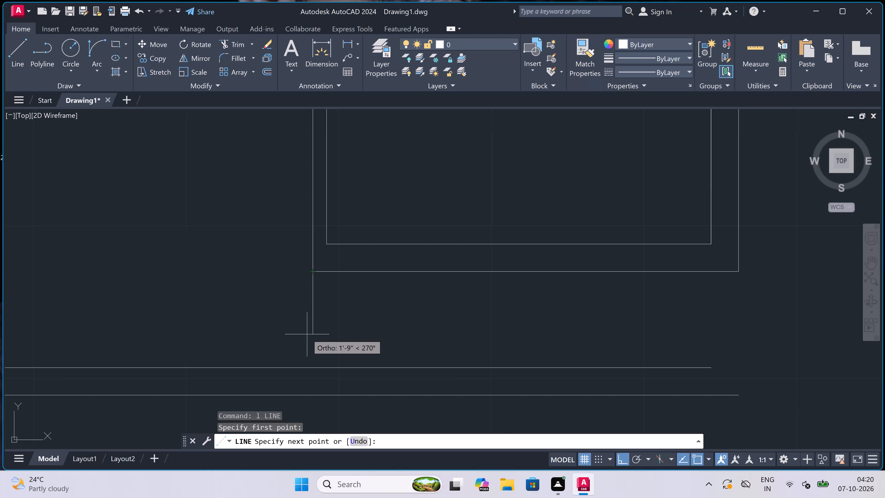
{"action": "key", "text": "1"}
{"action": "type", "text": ".5'"}
{"action": "key", "text": "3"}
{"action": "type", "text": "\""}
{"action": "key", "text": "space"}
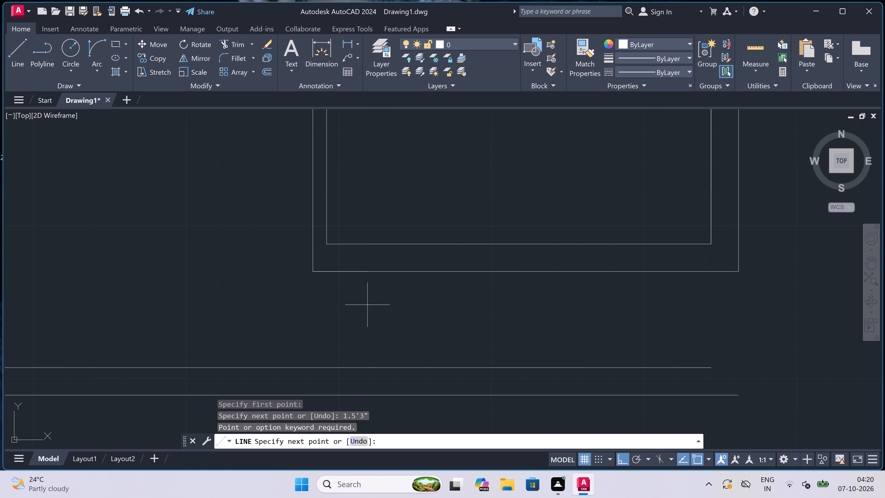
{"action": "key", "text": "1"}
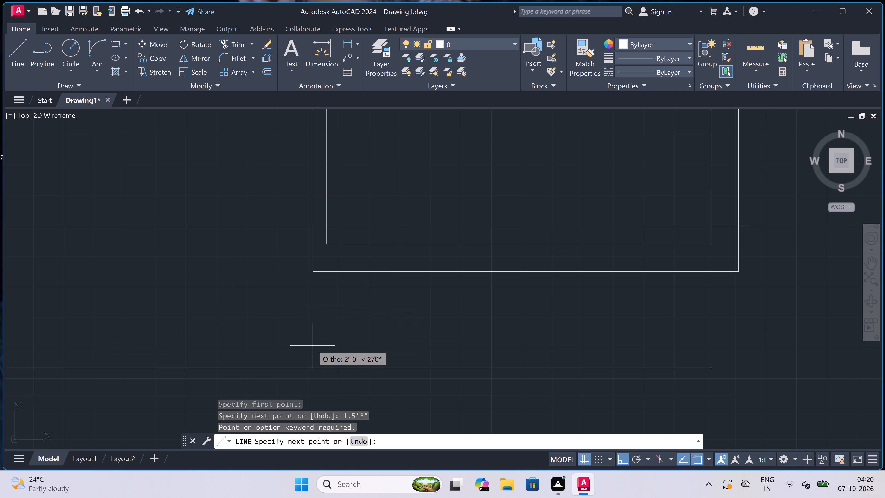
{"action": "key", "text": "period"}
{"action": "key", "text": "5"}
{"action": "type", "text": "'"}
{"action": "key", "text": "space"}
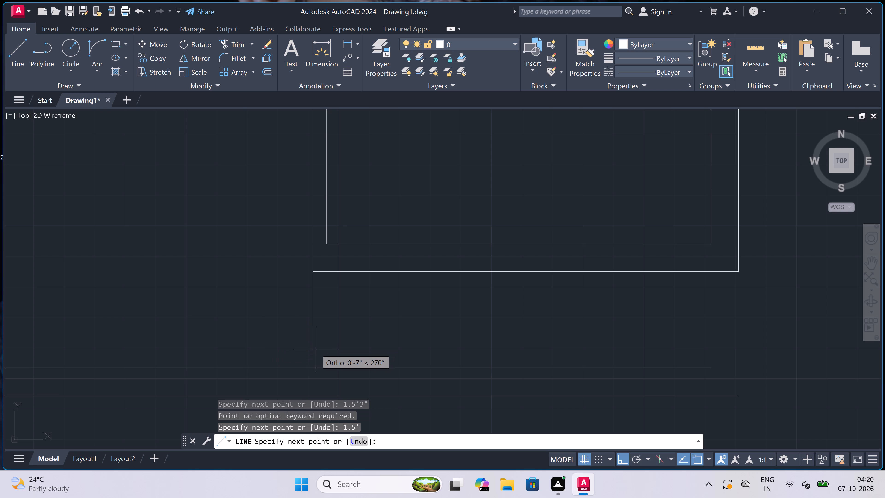
{"action": "key", "text": "3"}
{"action": "type", "text": "\""}
{"action": "key", "text": "space"}
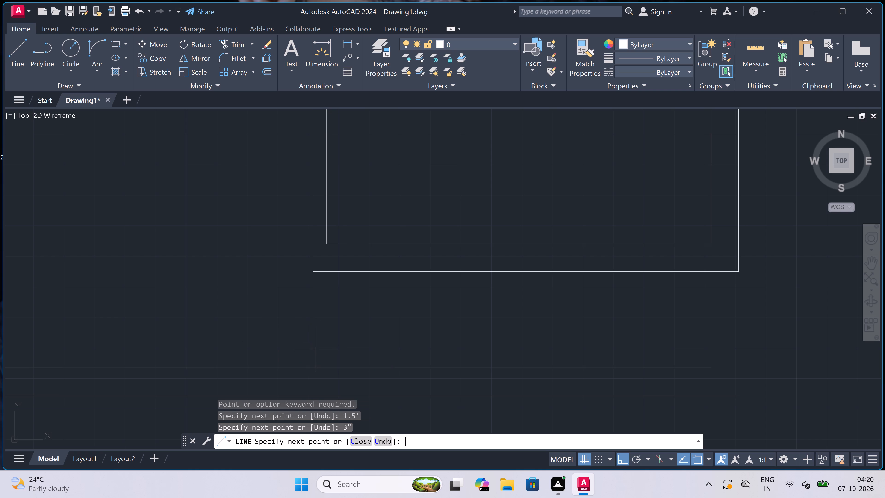
Continue the line horizontally left to the outer face of the lower left room's right wall.
{"action": "scroll", "coordinate": [312, 351], "scroll_direction": "down", "scroll_amount": 3}
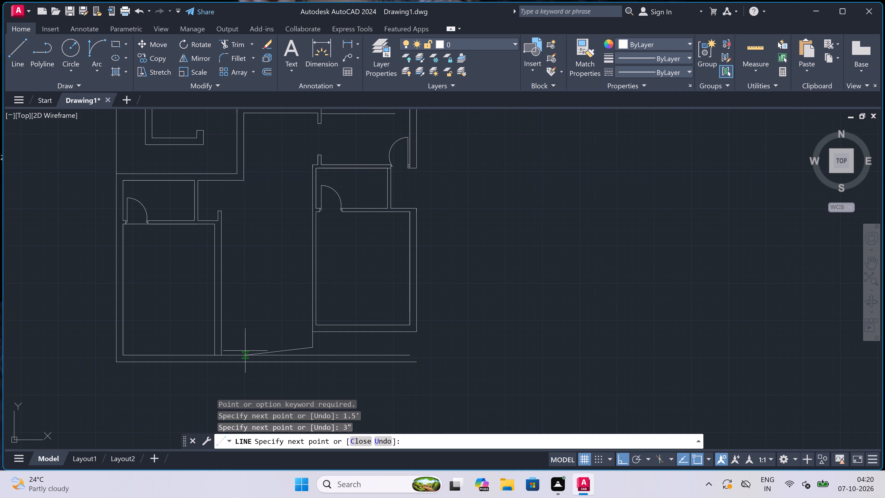
{"action": "scroll", "coordinate": [203, 348], "scroll_direction": "up", "scroll_amount": 2}
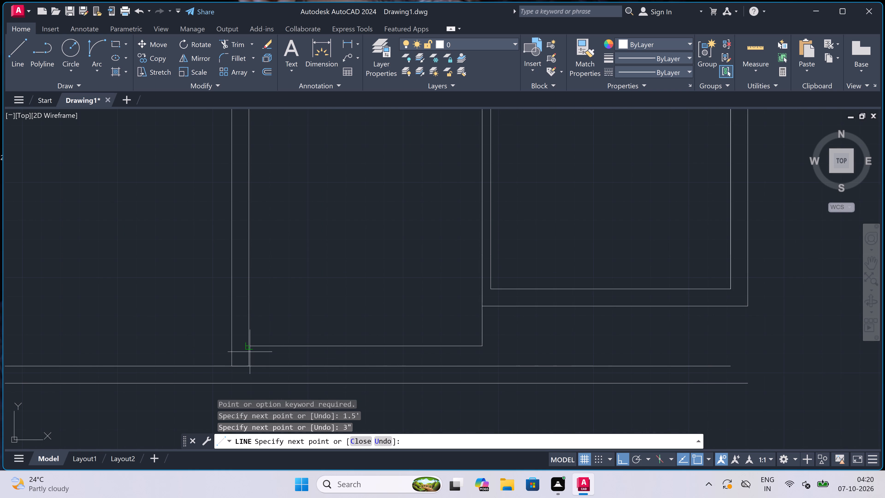
{"action": "left_click", "coordinate": [250, 349]}
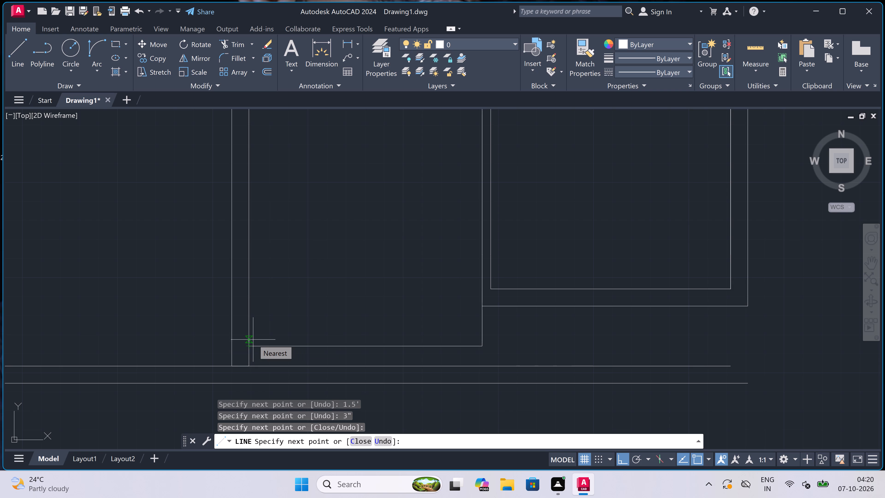
{"action": "key", "text": "Escape"}
Draw a short line extending the right wall's outer face of the lower left room down to the outer bottom wall line.
{"action": "scroll", "coordinate": [253, 340], "scroll_direction": "down", "scroll_amount": 2}
{"action": "scroll", "coordinate": [248, 355], "scroll_direction": "up", "scroll_amount": 2}
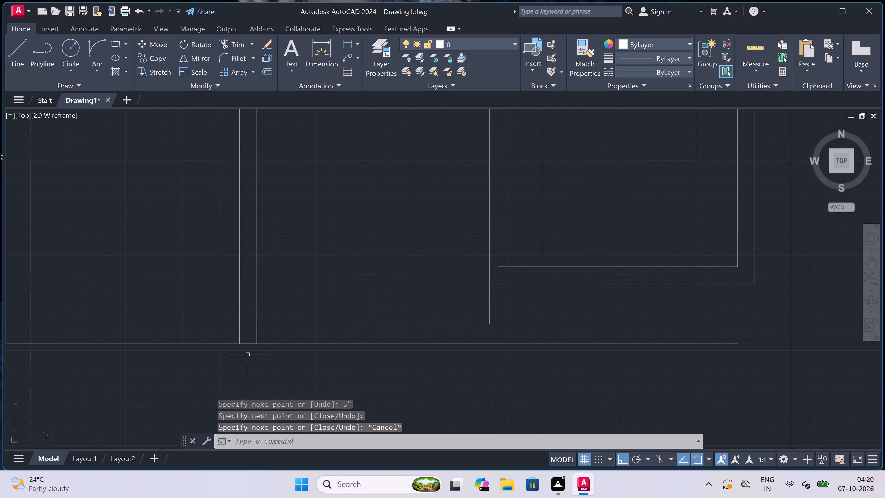
{"action": "key", "text": "space"}
{"action": "left_click", "coordinate": [255, 346]}
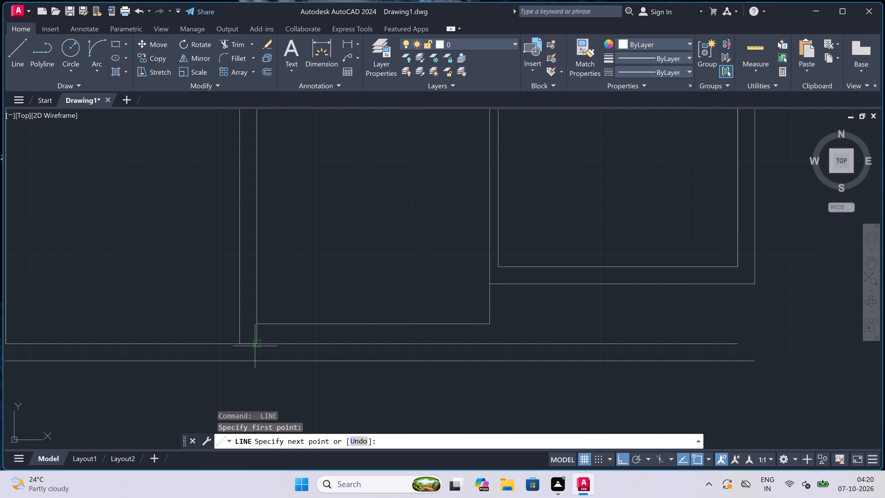
{"action": "left_click", "coordinate": [255, 360]}
{"action": "key", "text": "Escape"}
Trim the lower left room's two bottom wall lines beyond its right wall, and the inner line across that wall's thickness.
{"action": "key", "text": "t"}
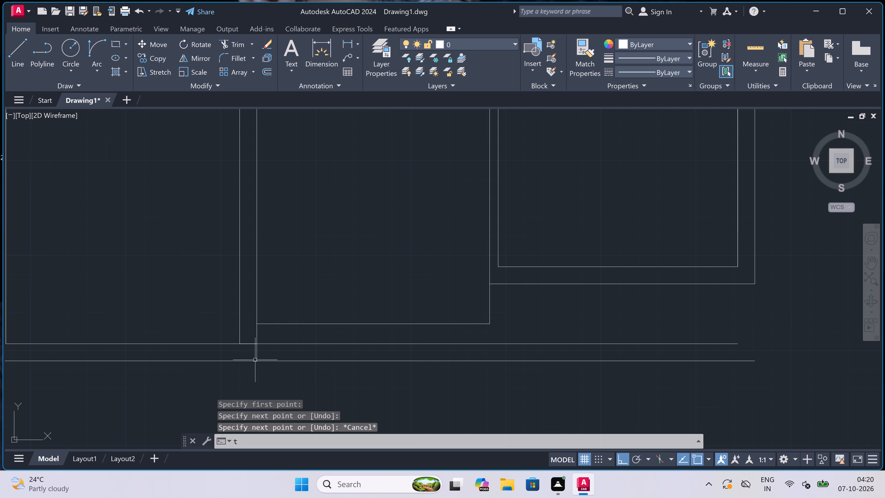
{"action": "key", "text": "r"}
{"action": "key", "text": "space"}
{"action": "double_click", "coordinate": [280, 344]}
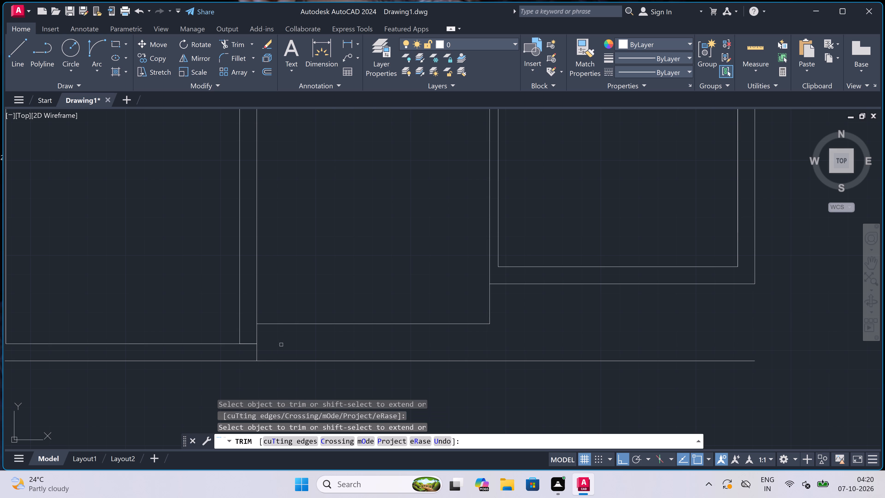
{"action": "left_click", "coordinate": [283, 358]}
{"action": "left_click", "coordinate": [280, 367]}
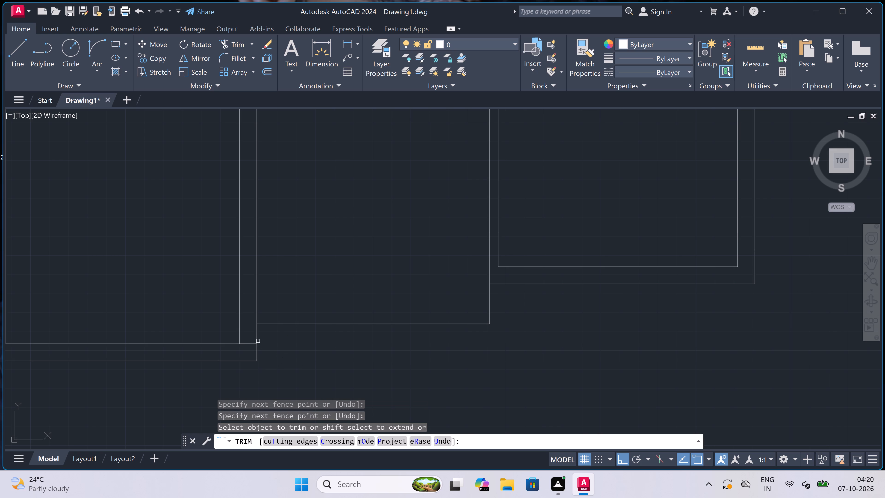
{"action": "scroll", "coordinate": [251, 337], "scroll_direction": "up", "scroll_amount": 4}
{"action": "left_click", "coordinate": [251, 337]}
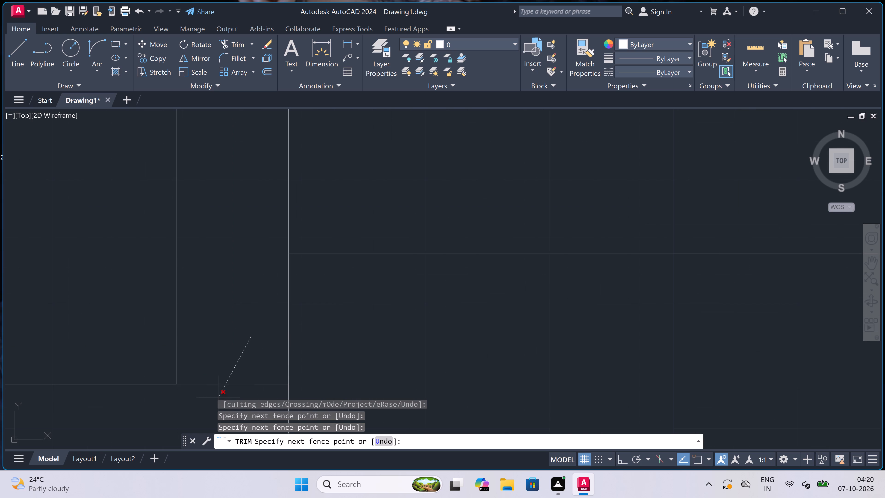
{"action": "left_click", "coordinate": [191, 401]}
{"action": "scroll", "coordinate": [217, 350], "scroll_direction": "down", "scroll_amount": 6}
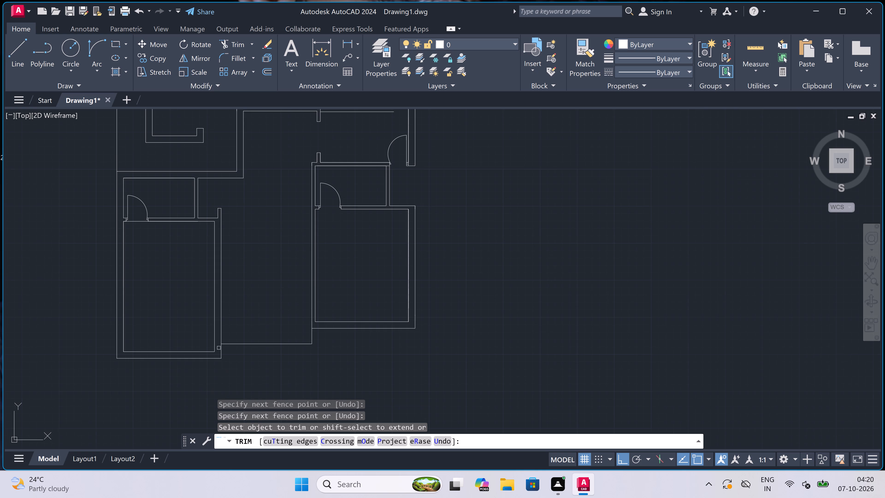
{"action": "scroll", "coordinate": [256, 344], "scroll_direction": "up", "scroll_amount": 3}
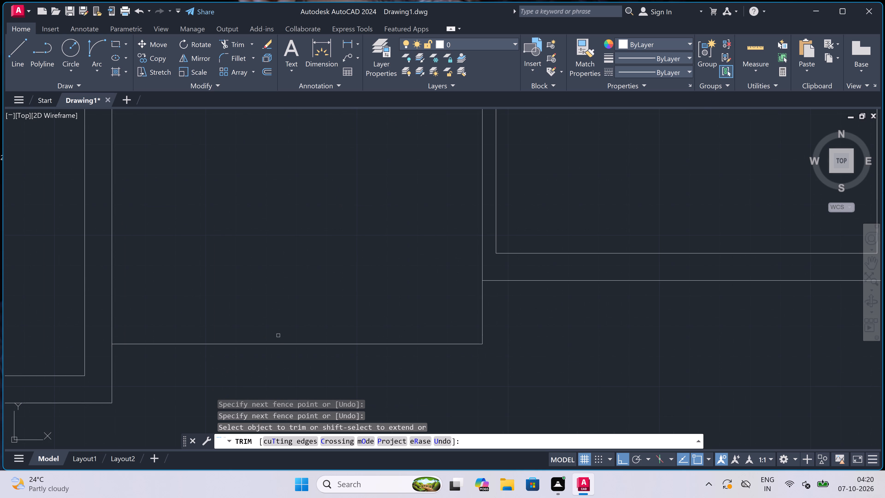
{"action": "key", "text": "Escape"}
Draw a line from the lower right room's outer bottom-left corner 3" right, down level with the existing bottom edge, and 3" further down.
{"action": "type", "text": "l"}
{"action": "key", "text": "space"}
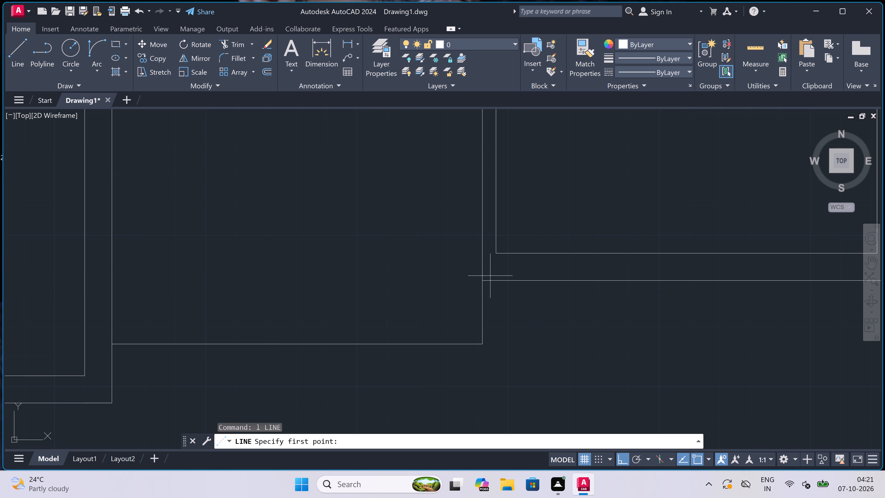
{"action": "left_click", "coordinate": [481, 280]}
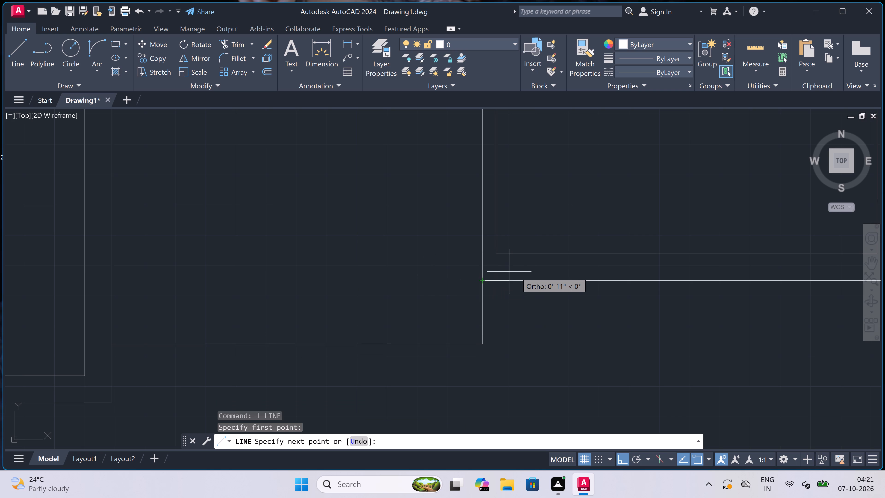
{"action": "key", "text": "3"}
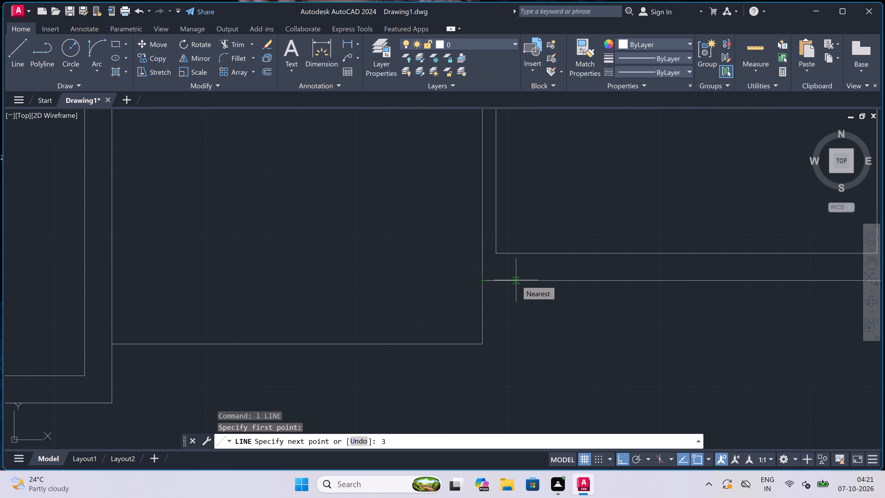
{"action": "type", "text": "\""}
{"action": "key", "text": "space"}
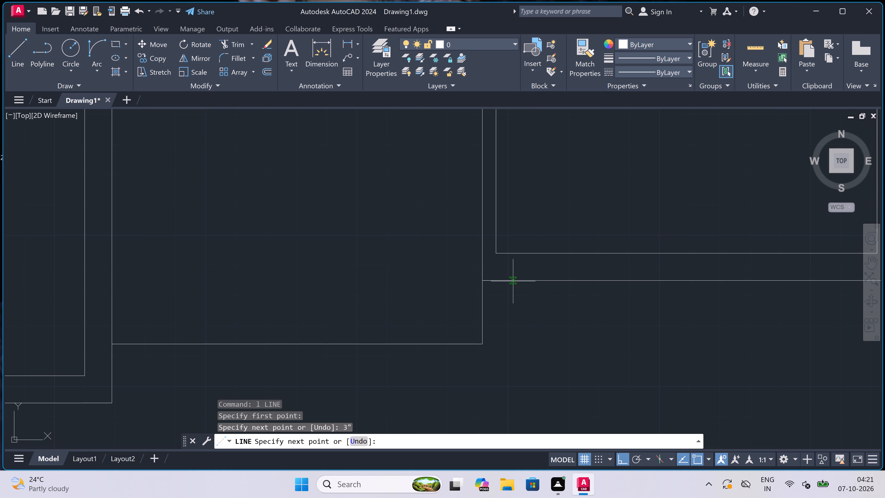
{"action": "scroll", "coordinate": [484, 341], "scroll_direction": "up", "scroll_amount": 3}
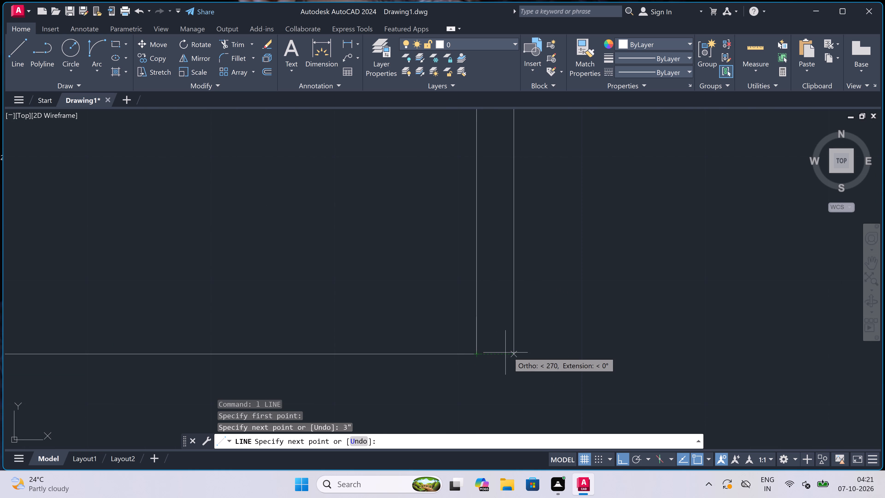
{"action": "left_click", "coordinate": [516, 354]}
{"action": "scroll", "coordinate": [512, 348], "scroll_direction": "down", "scroll_amount": 2}
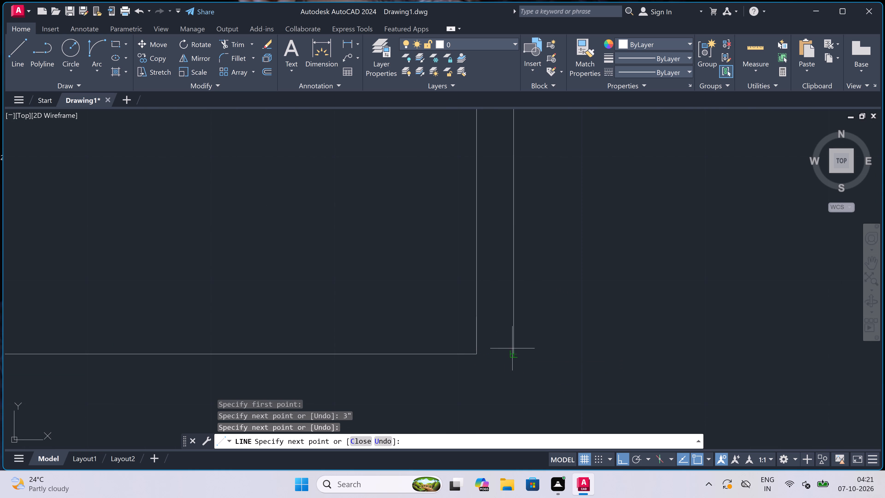
{"action": "scroll", "coordinate": [512, 348], "scroll_direction": "down", "scroll_amount": 3}
{"action": "scroll", "coordinate": [517, 361], "scroll_direction": "up", "scroll_amount": 4}
{"action": "key", "text": "3"}
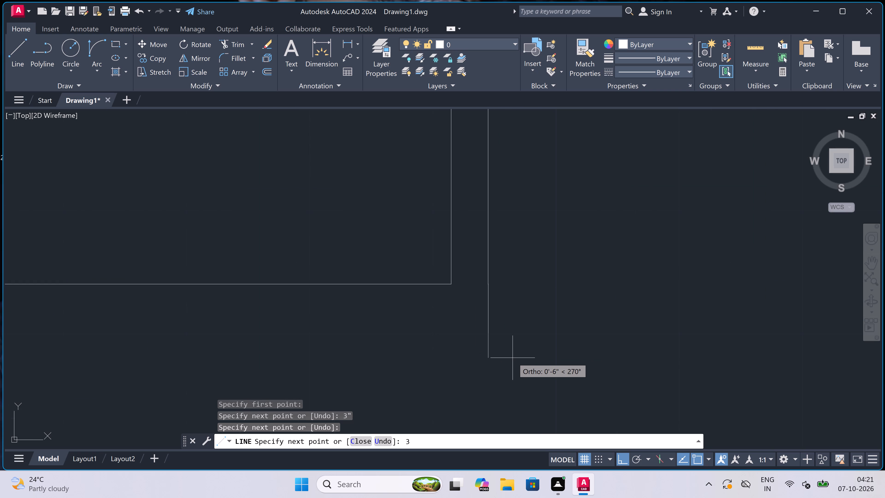
{"action": "type", "text": "\""}
{"action": "key", "text": "space"}
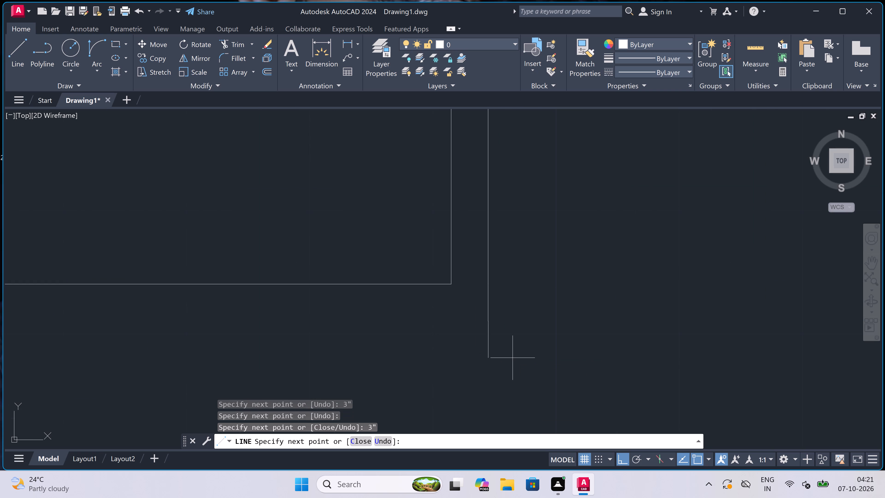
Continue the line horizontally left to the outer face of the lower left room's right wall, and end it there.
{"action": "scroll", "coordinate": [372, 365], "scroll_direction": "down", "scroll_amount": 3}
{"action": "scroll", "coordinate": [205, 357], "scroll_direction": "down", "scroll_amount": 3}
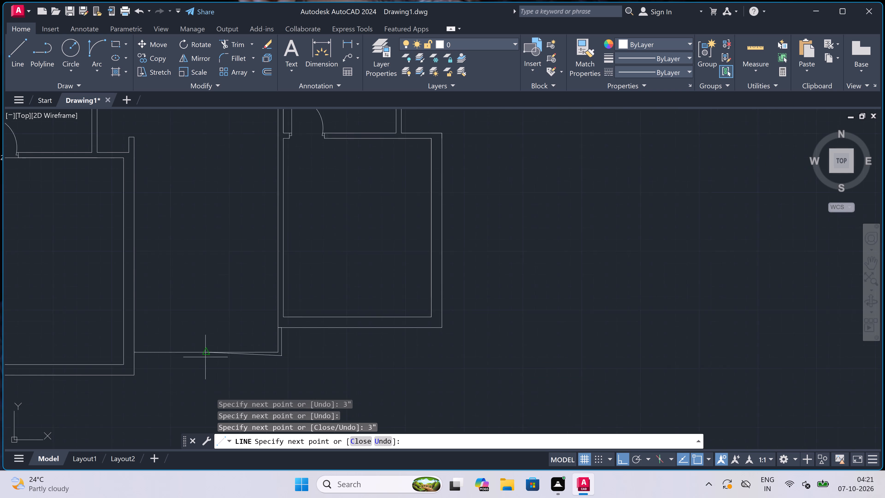
{"action": "scroll", "coordinate": [171, 346], "scroll_direction": "up", "scroll_amount": 3}
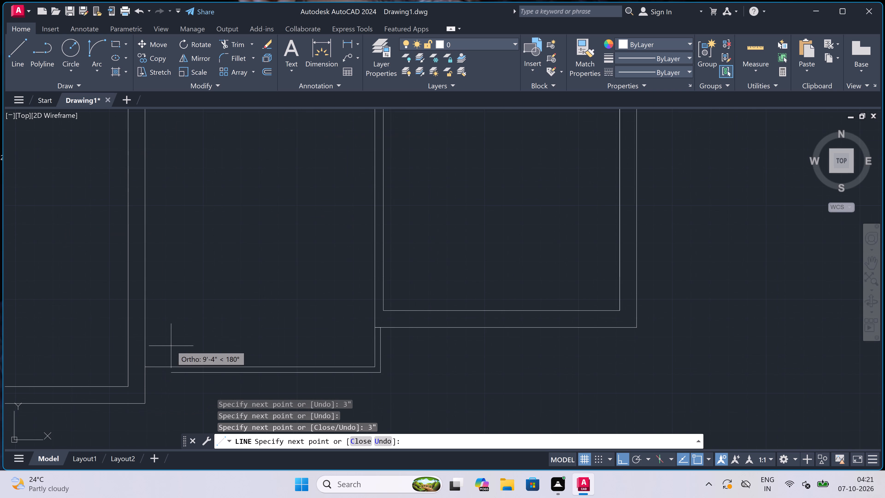
{"action": "scroll", "coordinate": [140, 376], "scroll_direction": "up", "scroll_amount": 4}
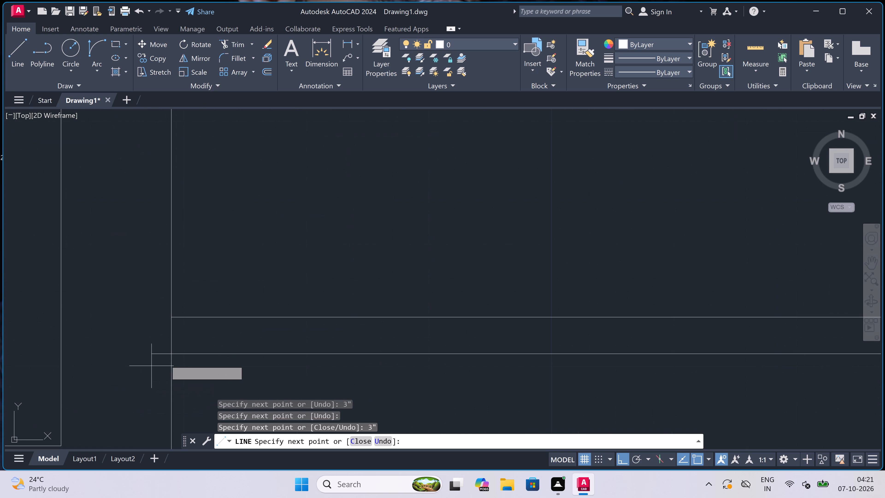
{"action": "left_click", "coordinate": [174, 353]}
{"action": "key", "text": "Escape"}
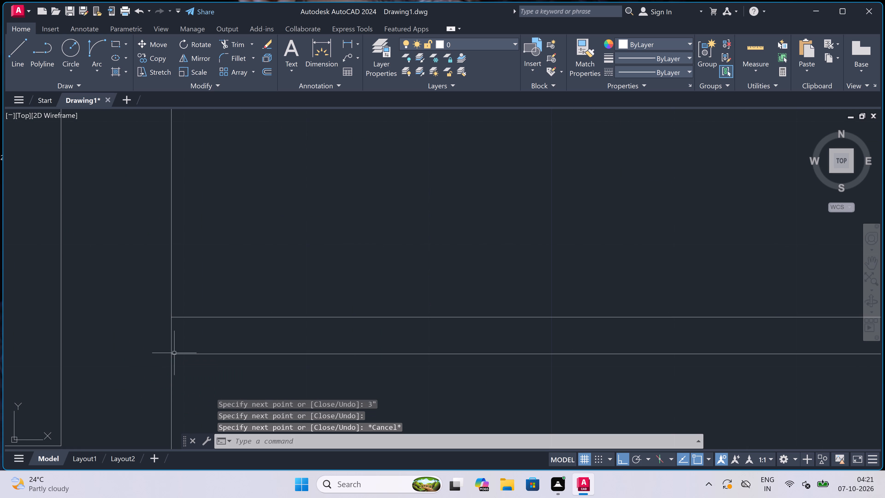
Trim the piece of the lower left room's right wall outer face between the two parallel edge lines.
{"action": "type", "text": "tr"}
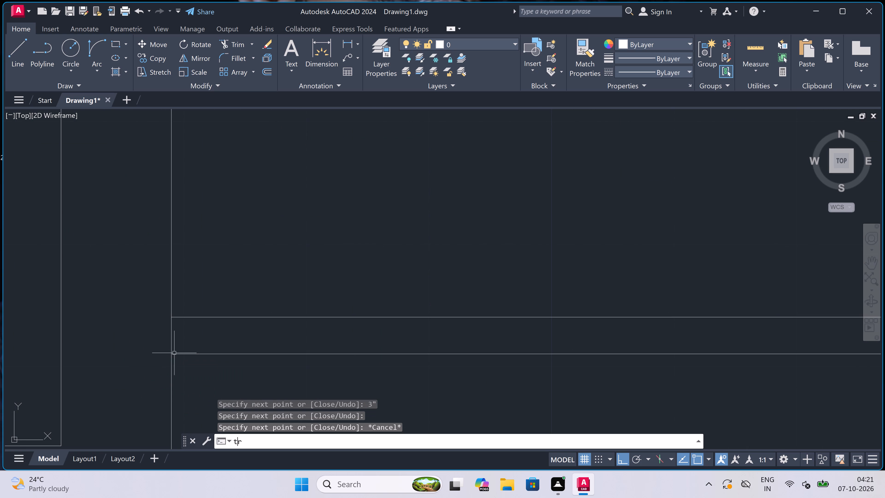
{"action": "key", "text": "space"}
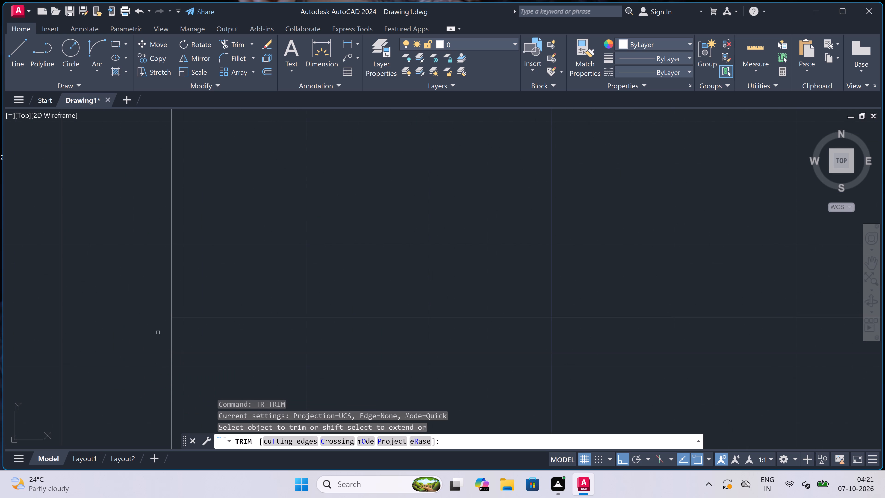
{"action": "left_click", "coordinate": [168, 332]}
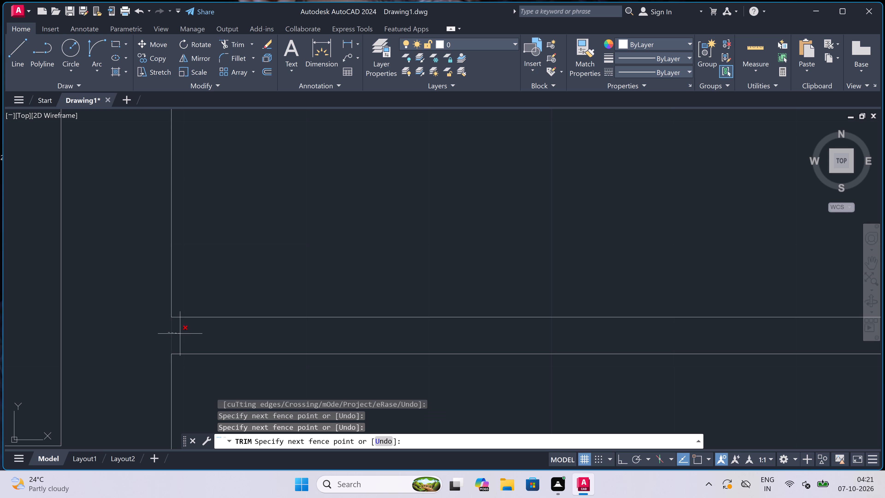
Trim the left room's wall line between the two faces of the thin wall below the middle room.
{"action": "left_click", "coordinate": [165, 339]}
{"action": "scroll", "coordinate": [165, 339], "scroll_direction": "down", "scroll_amount": 3}
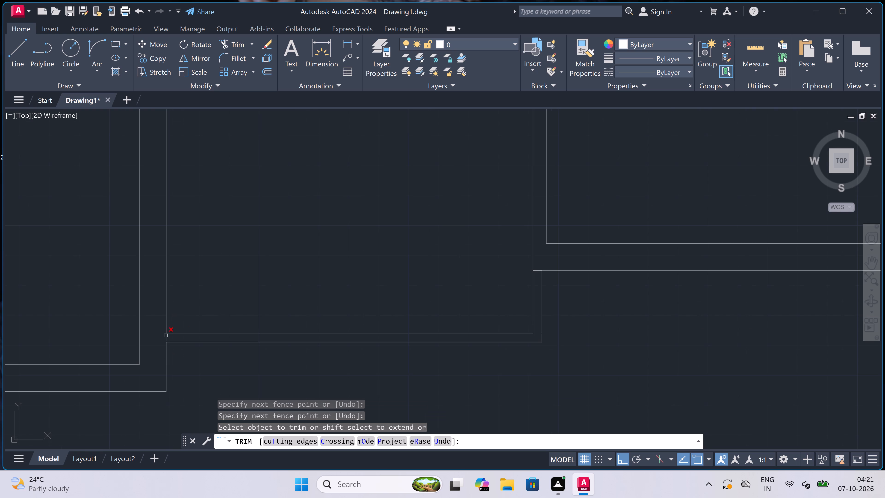
{"action": "scroll", "coordinate": [284, 283], "scroll_direction": "down", "scroll_amount": 2}
{"action": "scroll", "coordinate": [291, 276], "scroll_direction": "up", "scroll_amount": 1}
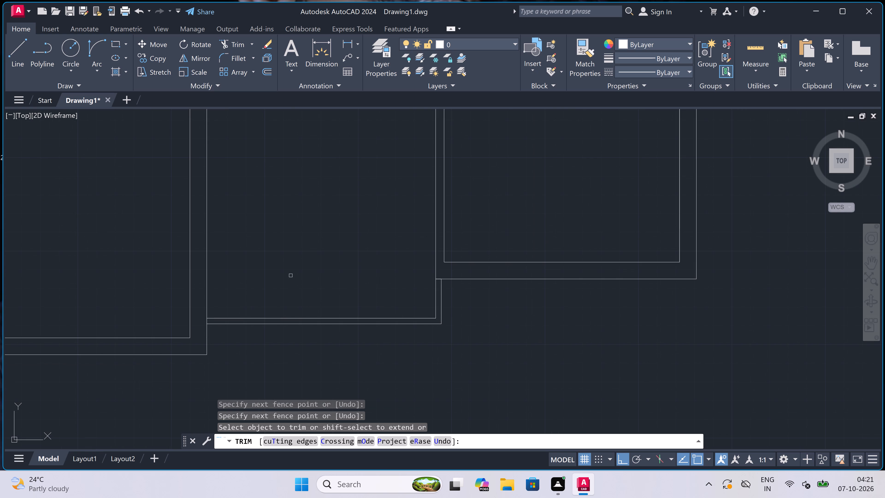
{"action": "key", "text": "Escape"}
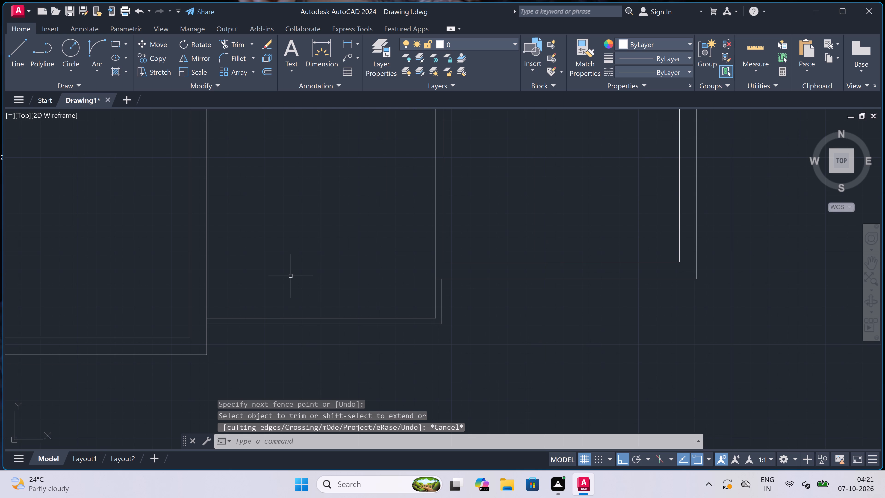
Offset the inner line of the middle room's bottom wall 3'6" upward into the room.
{"action": "type", "text": "o"}
{"action": "key", "text": "space"}
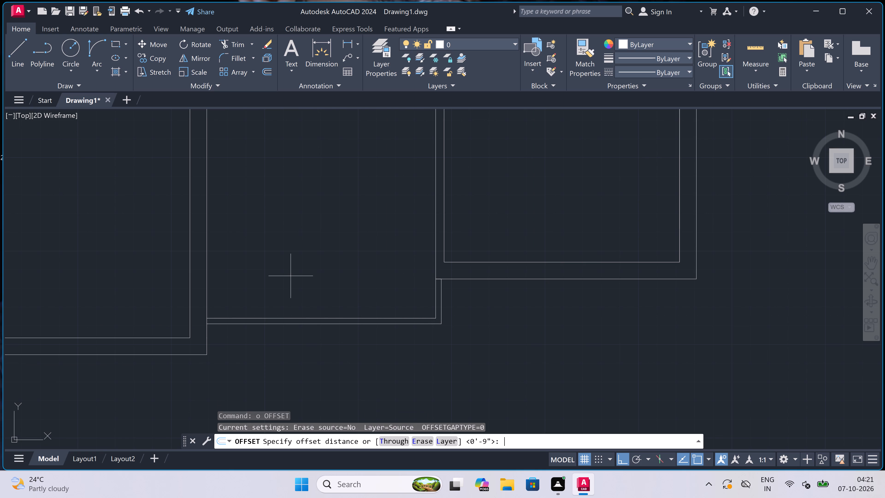
{"action": "left_click", "coordinate": [262, 318]}
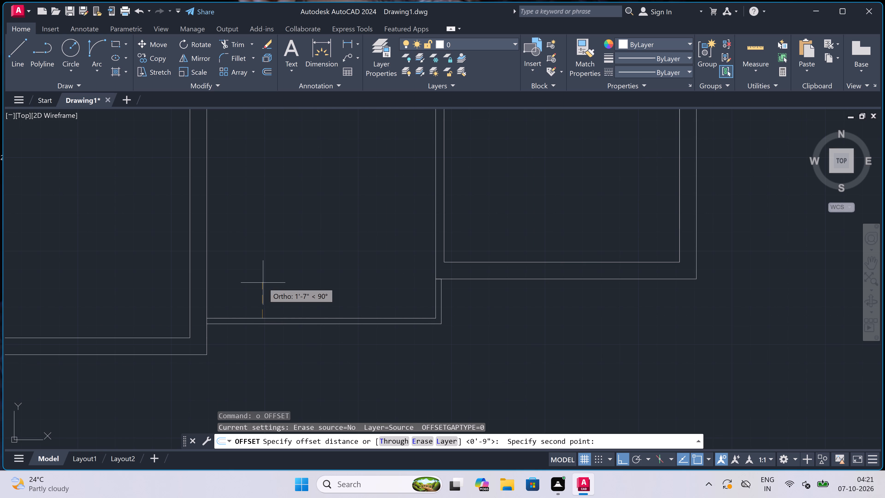
{"action": "type", "text": "3'6\""}
{"action": "key", "text": "space"}
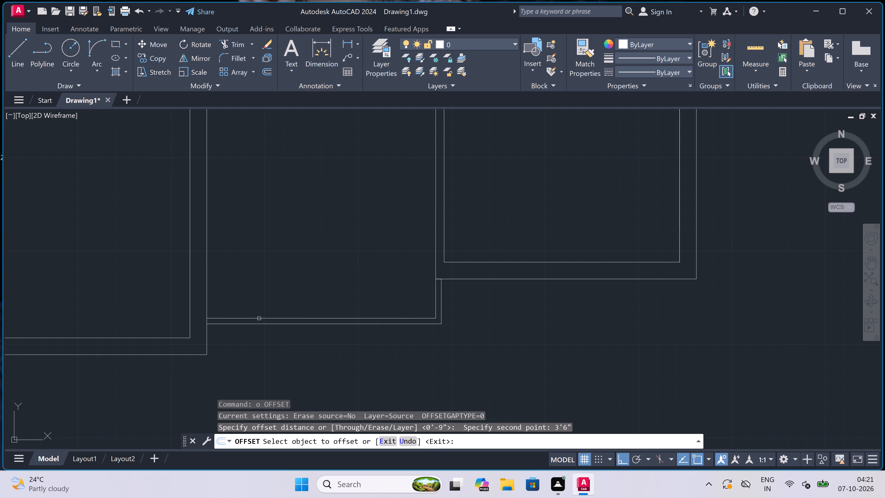
{"action": "left_click", "coordinate": [259, 317]}
{"action": "left_click", "coordinate": [259, 295]}
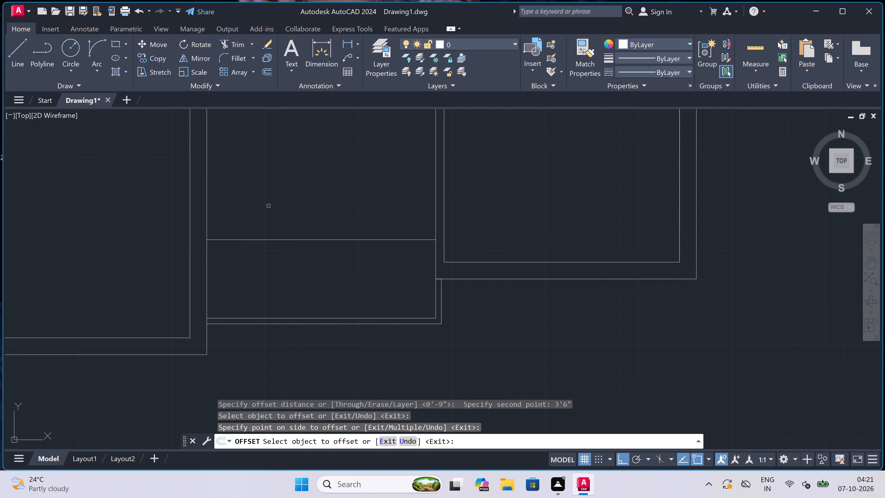
{"action": "key", "text": "Escape"}
Offset the new horizontal line across the middle room 4.5" upward to form a partition wall.
{"action": "key", "text": "space"}
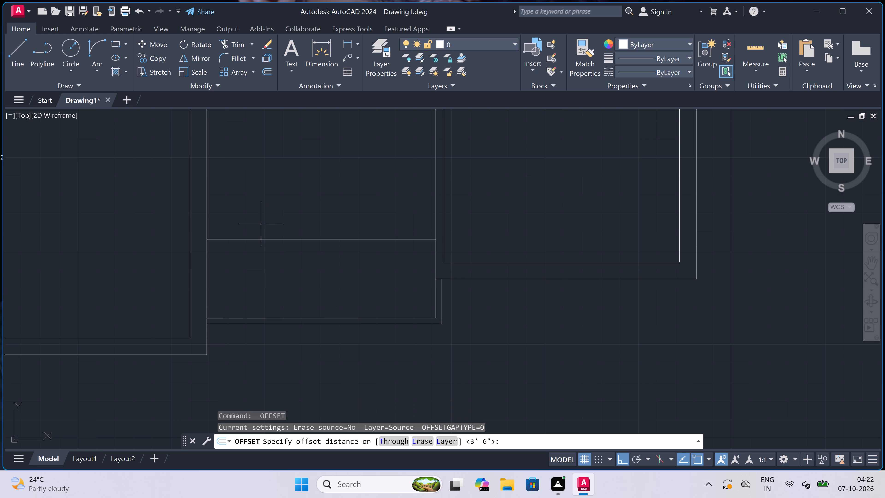
{"action": "left_click", "coordinate": [257, 238]}
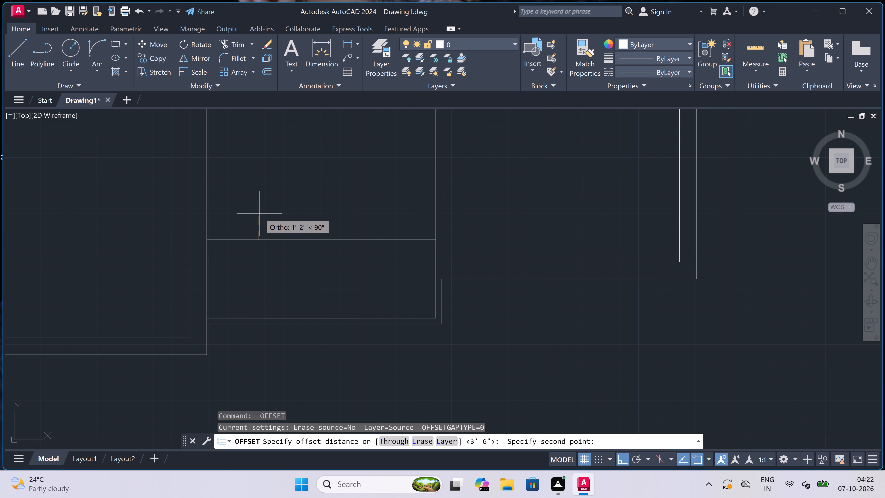
{"action": "type", "text": "4.5"}
{"action": "type", "text": "\""}
{"action": "key", "text": "space"}
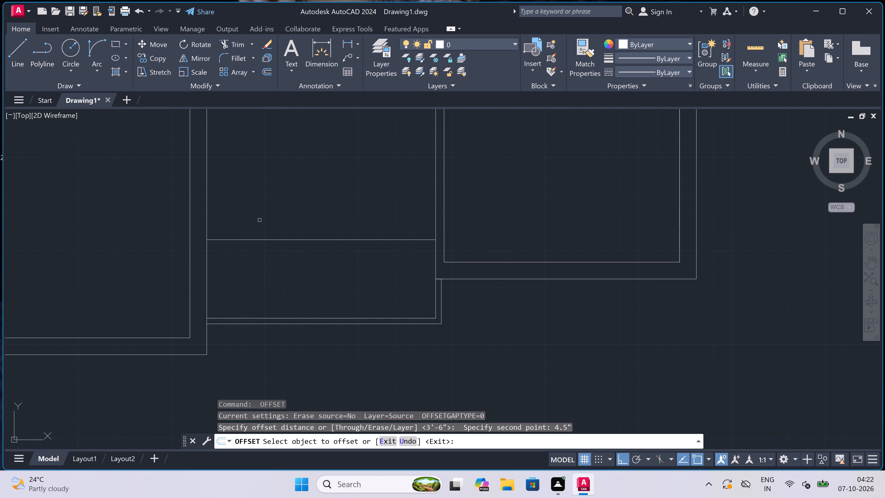
{"action": "left_click", "coordinate": [260, 239]}
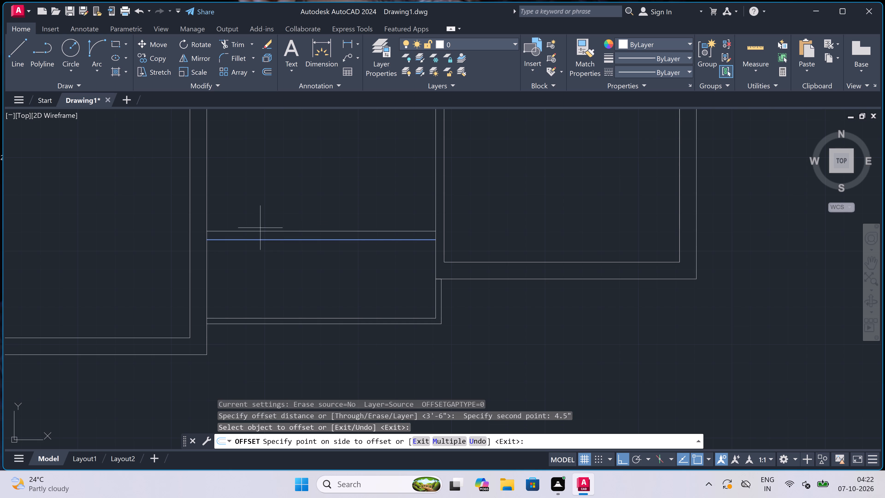
{"action": "left_click", "coordinate": [264, 207]}
{"action": "key", "text": "Escape"}
Draw two short vertical jamb lines across the new partition, one near each end of it.
{"action": "type", "text": "l"}
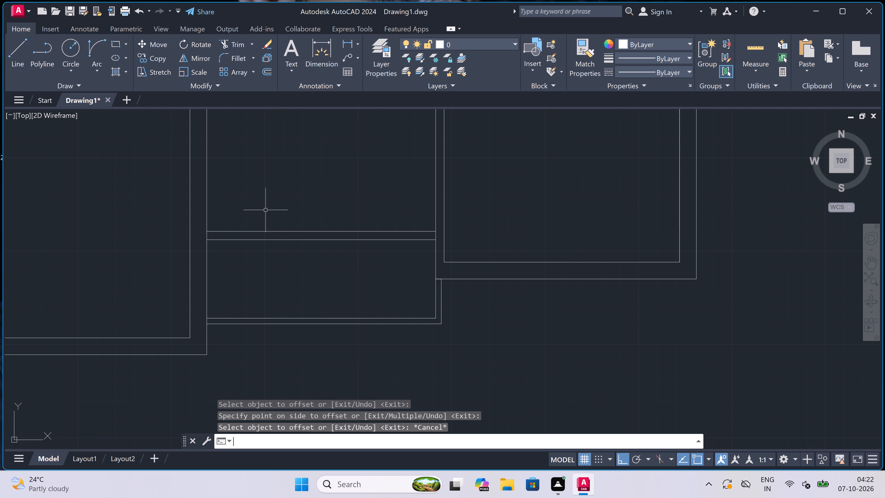
{"action": "key", "text": "space"}
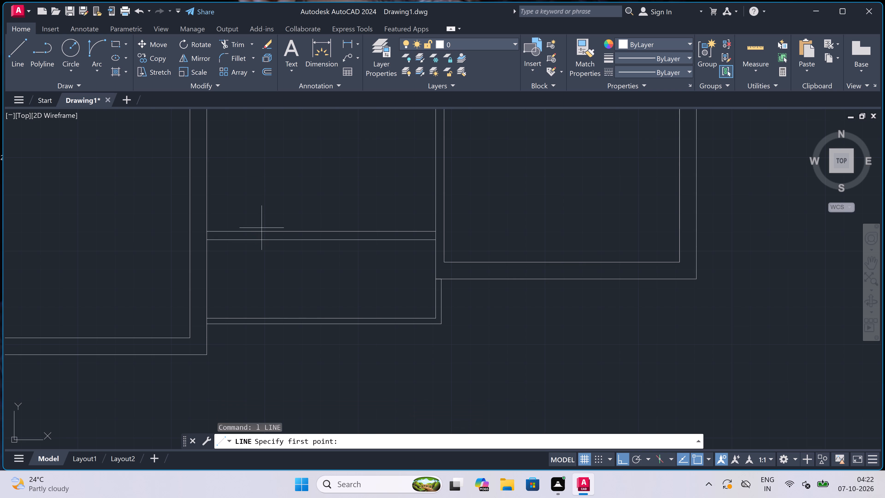
{"action": "left_click", "coordinate": [246, 230]}
{"action": "left_click", "coordinate": [248, 240]}
{"action": "key", "text": "Escape"}
{"action": "key", "text": "space"}
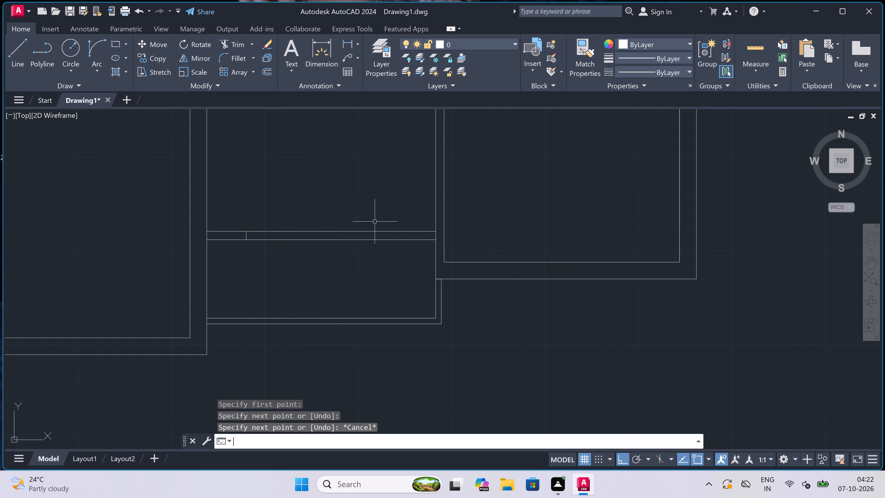
{"action": "left_click", "coordinate": [392, 231]}
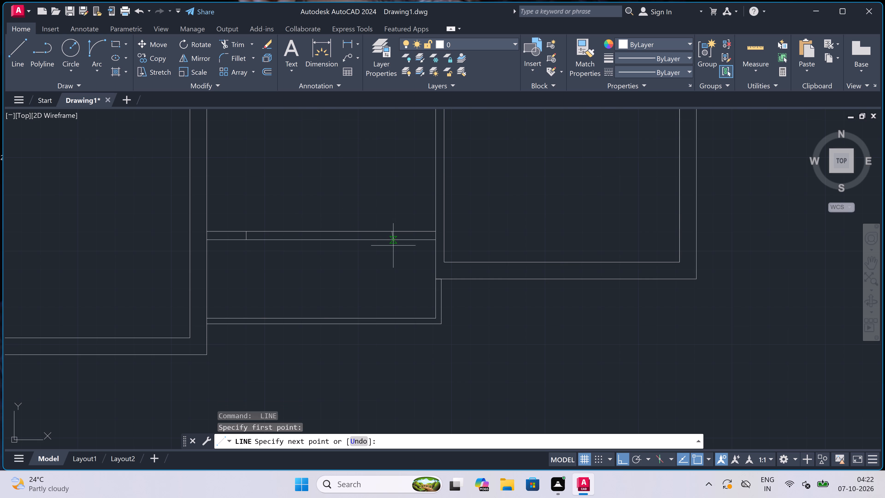
{"action": "left_click", "coordinate": [393, 240]}
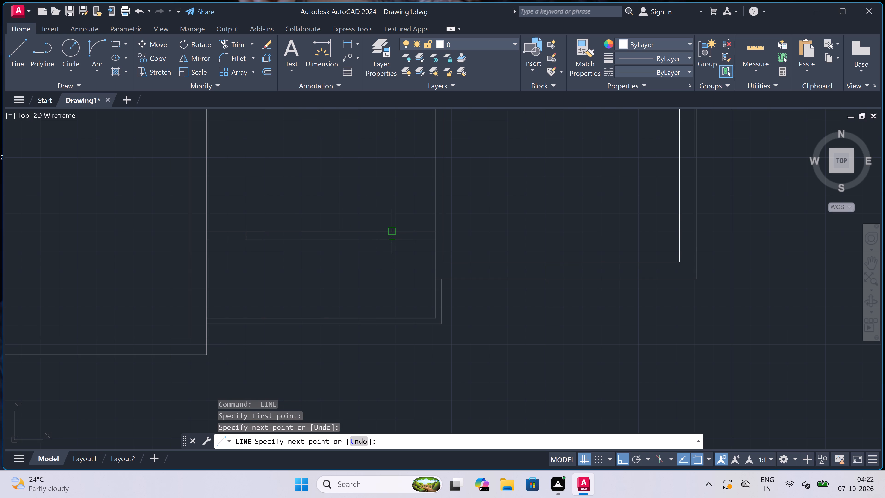
Draw a horizontal line along the opening connecting the midpoints of the two jamb lines.
{"action": "scroll", "coordinate": [391, 231], "scroll_direction": "up", "scroll_amount": 4}
{"action": "left_click", "coordinate": [389, 255]}
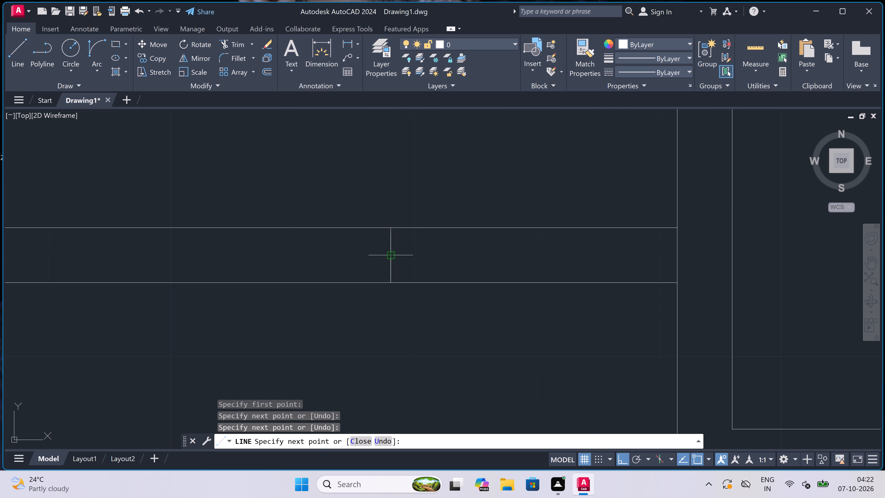
{"action": "scroll", "coordinate": [389, 255], "scroll_direction": "down", "scroll_amount": 4}
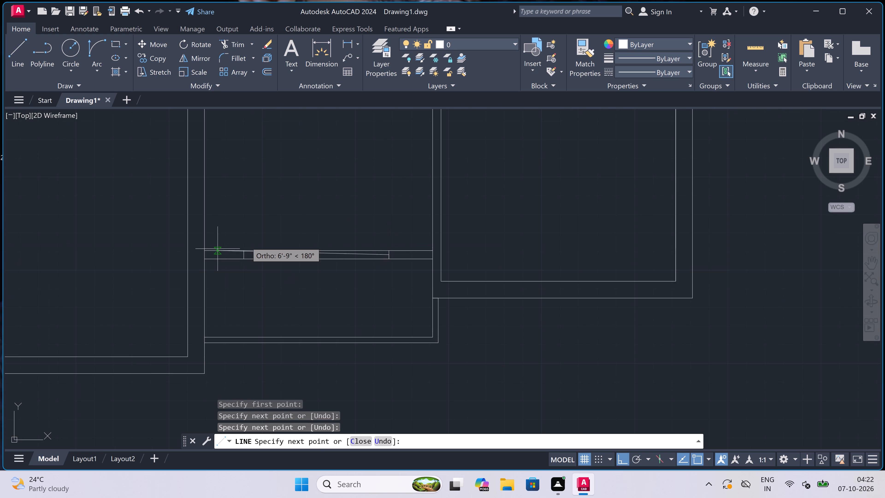
{"action": "scroll", "coordinate": [252, 252], "scroll_direction": "up", "scroll_amount": 5}
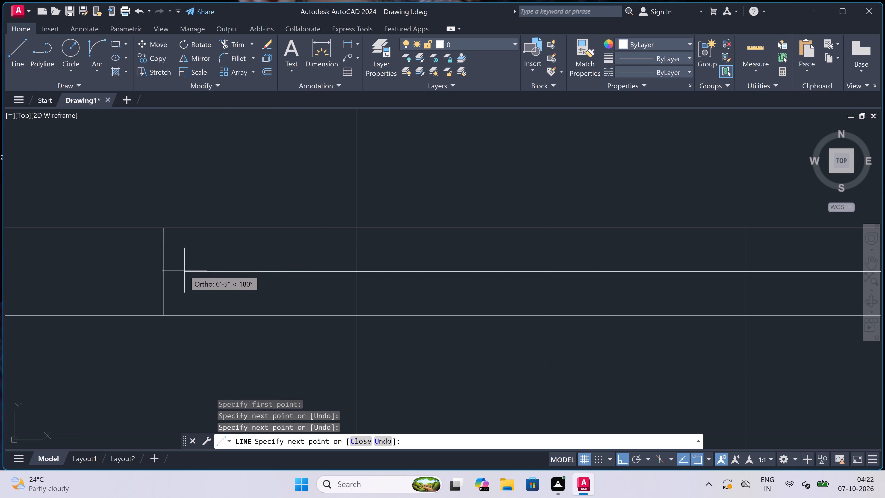
{"action": "left_click", "coordinate": [162, 272]}
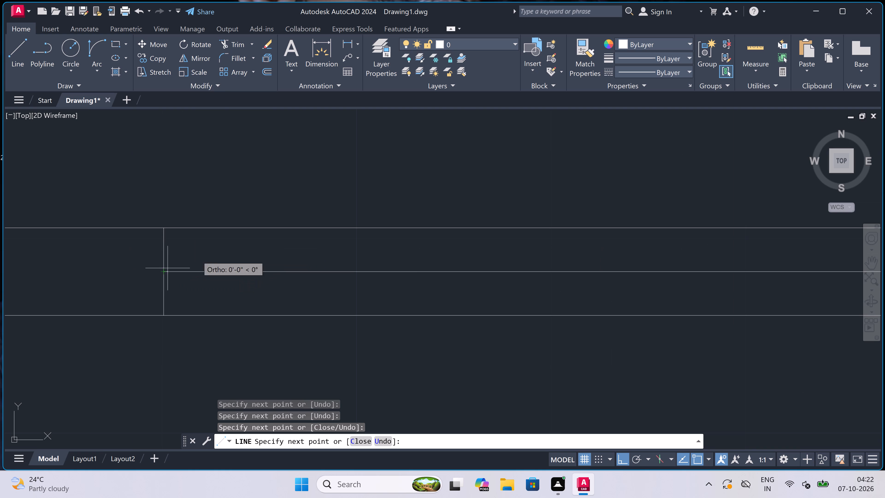
{"action": "key", "text": "Escape"}
Trim both partition face lines between the two jambs, leaving only the centre line across the opening.
{"action": "scroll", "coordinate": [204, 254], "scroll_direction": "down", "scroll_amount": 4}
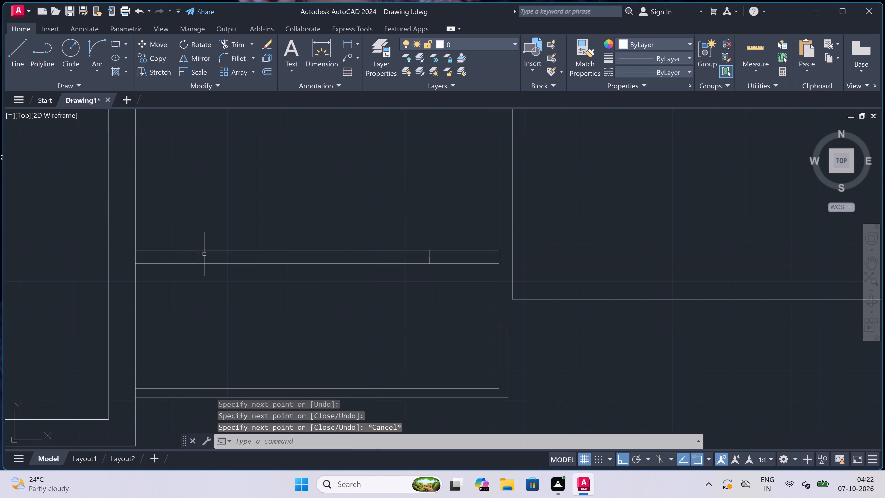
{"action": "type", "text": "tr"}
{"action": "key", "text": "space"}
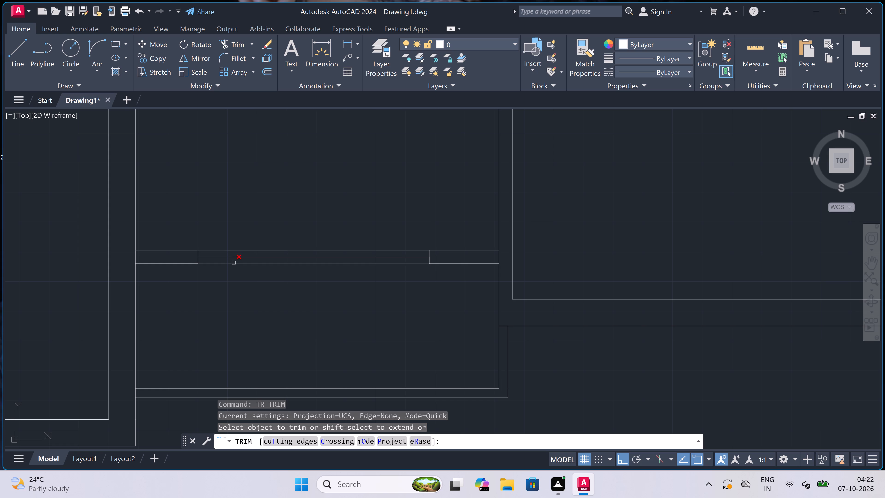
{"action": "left_click", "coordinate": [235, 264]}
{"action": "left_click", "coordinate": [257, 252]}
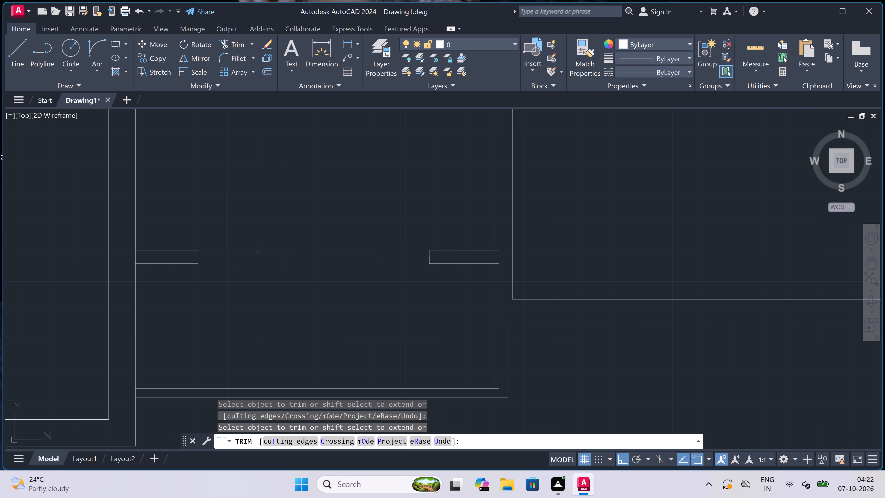
Trim the middle room's side wall lines between the partition faces at both ends of the partition.
{"action": "scroll", "coordinate": [265, 245], "scroll_direction": "down", "scroll_amount": 5}
{"action": "scroll", "coordinate": [238, 251], "scroll_direction": "up", "scroll_amount": 4}
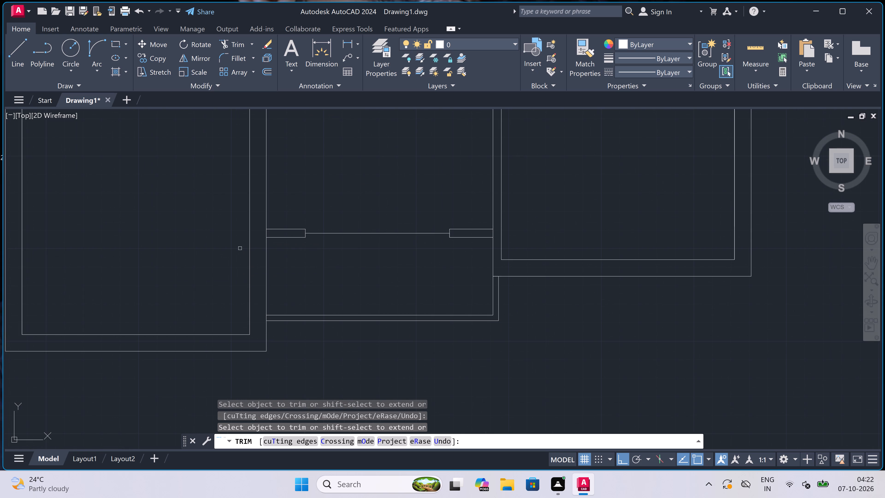
{"action": "scroll", "coordinate": [271, 233], "scroll_direction": "up", "scroll_amount": 3}
{"action": "left_click", "coordinate": [269, 236]}
{"action": "left_click", "coordinate": [234, 240]}
{"action": "scroll", "coordinate": [234, 239], "scroll_direction": "down", "scroll_amount": 5}
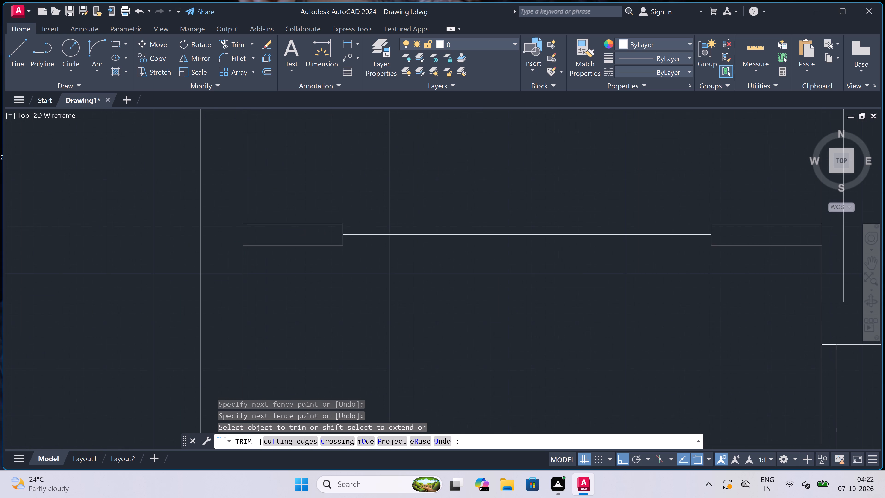
{"action": "scroll", "coordinate": [328, 236], "scroll_direction": "up", "scroll_amount": 3}
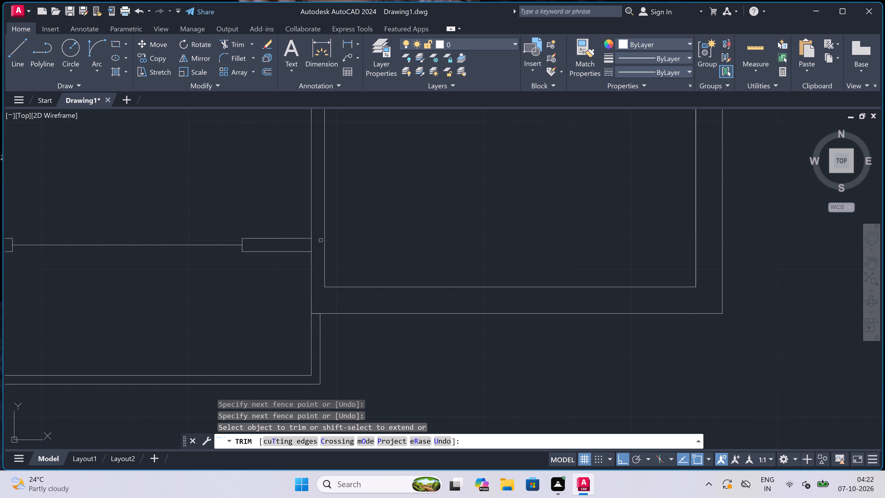
{"action": "scroll", "coordinate": [312, 247], "scroll_direction": "up", "scroll_amount": 3}
{"action": "left_click", "coordinate": [312, 247]}
{"action": "left_click", "coordinate": [297, 247]}
{"action": "scroll", "coordinate": [296, 247], "scroll_direction": "down", "scroll_amount": 2}
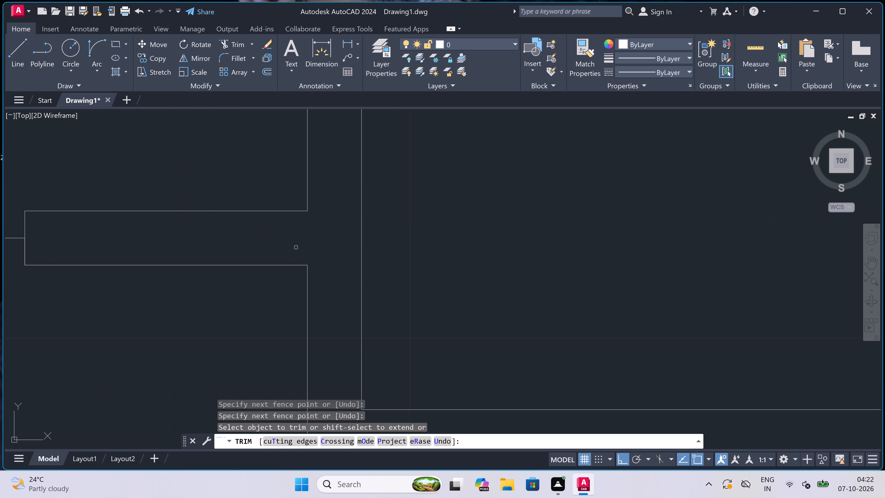
{"action": "scroll", "coordinate": [296, 247], "scroll_direction": "down", "scroll_amount": 6}
{"action": "scroll", "coordinate": [276, 243], "scroll_direction": "up", "scroll_amount": 2}
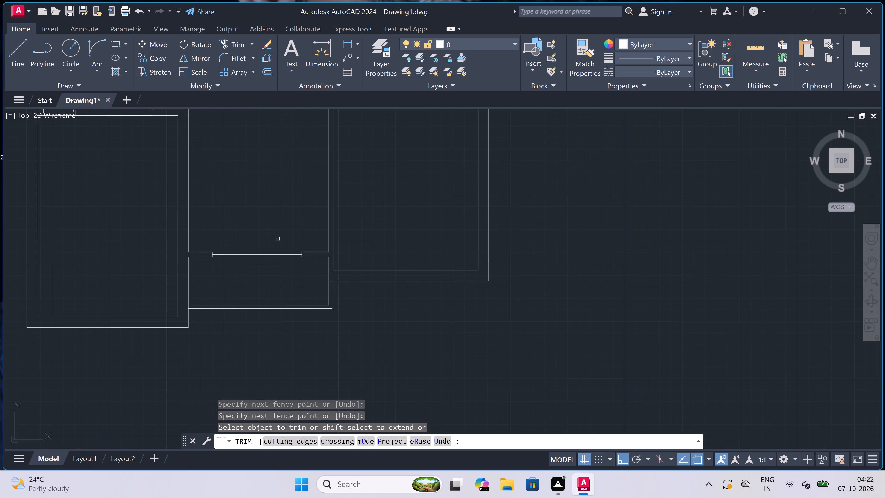
{"action": "key", "text": "Escape"}
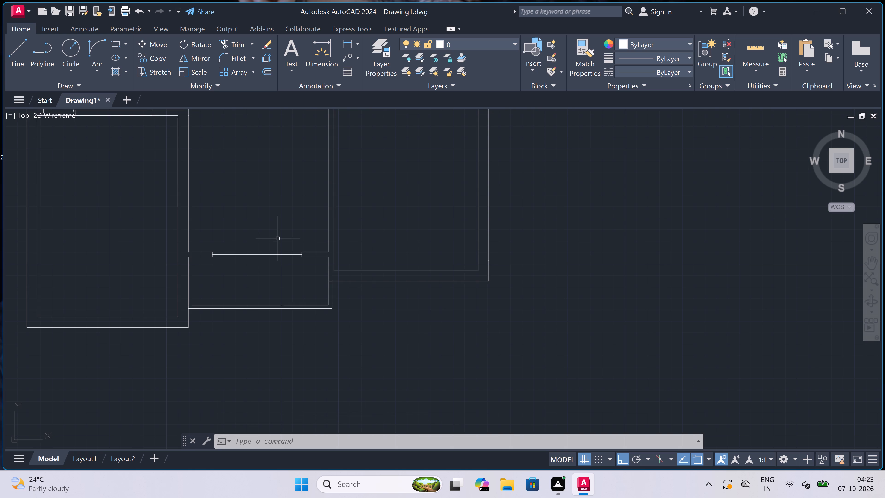
Draw the lower door jamb across the wall between the left and middle rooms, with a 2" upward stop and a 3'3" leaf into the left room.
{"action": "scroll", "coordinate": [278, 238], "scroll_direction": "down", "scroll_amount": 2}
{"action": "scroll", "coordinate": [220, 256], "scroll_direction": "up", "scroll_amount": 1}
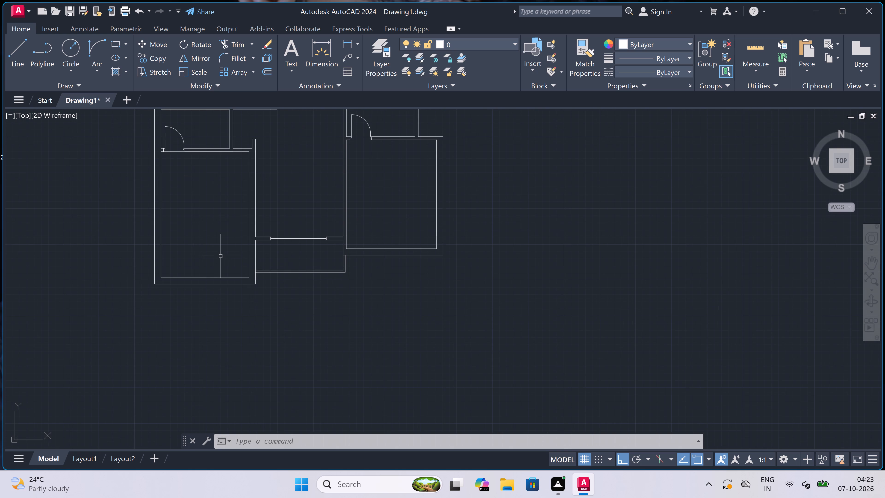
{"action": "scroll", "coordinate": [248, 224], "scroll_direction": "up", "scroll_amount": 2}
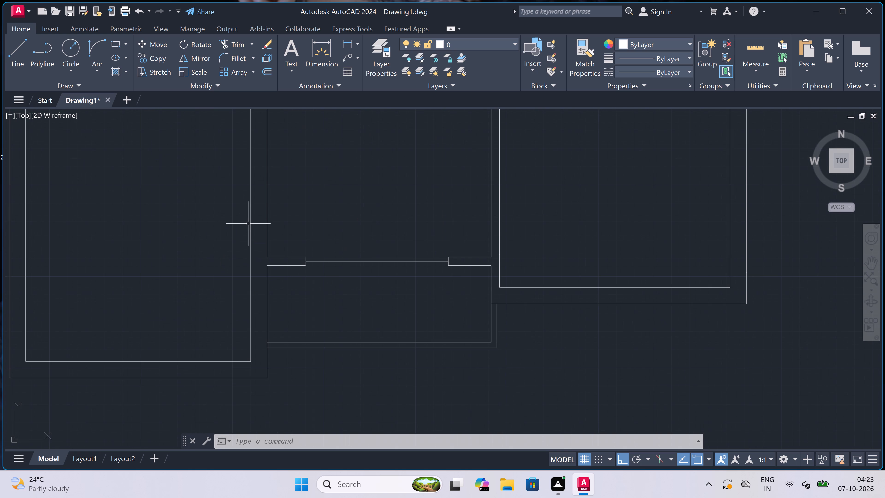
{"action": "type", "text": "l"}
{"action": "key", "text": "space"}
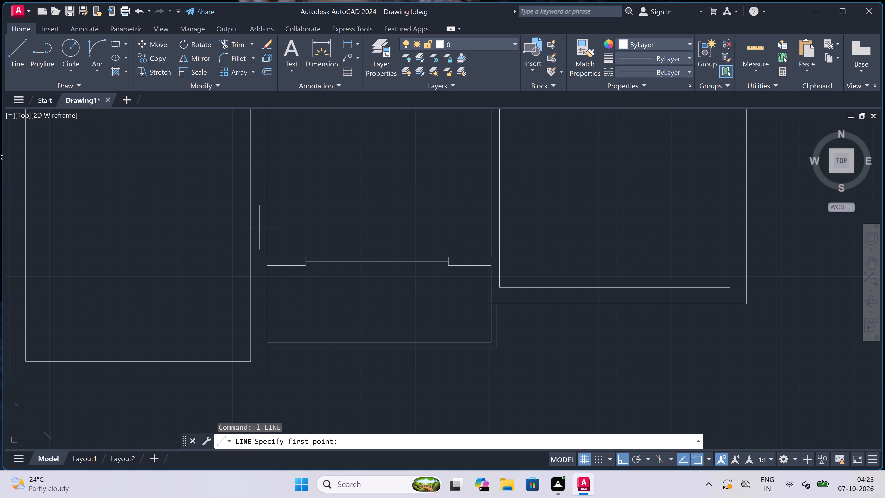
{"action": "left_click", "coordinate": [268, 239]}
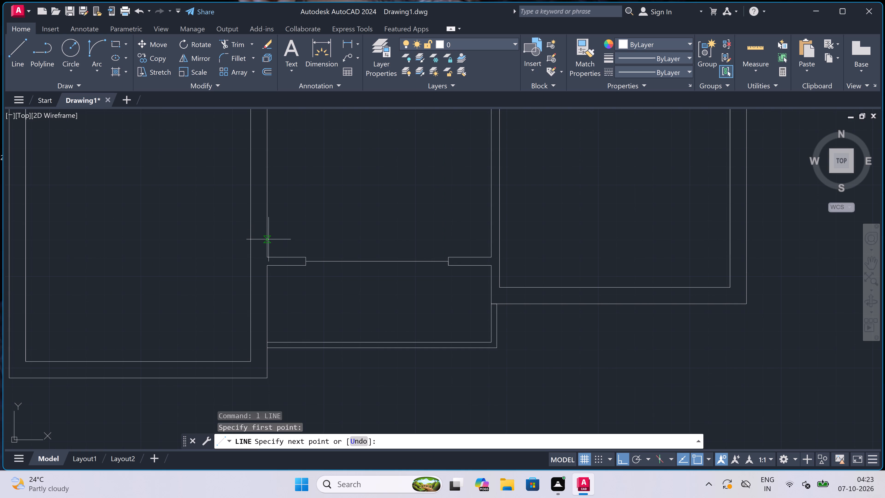
{"action": "left_click", "coordinate": [253, 240]}
{"action": "left_click", "coordinate": [262, 239]}
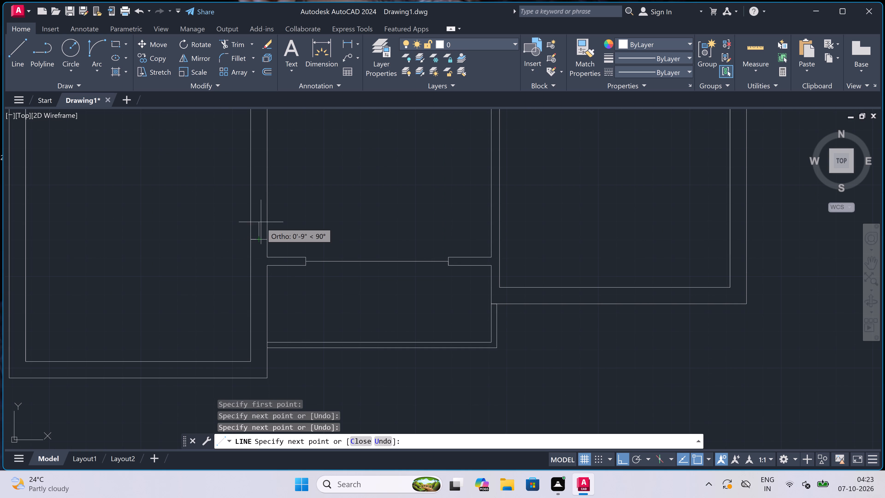
{"action": "key", "text": "2"}
{"action": "type", "text": "\""}
{"action": "key", "text": "space"}
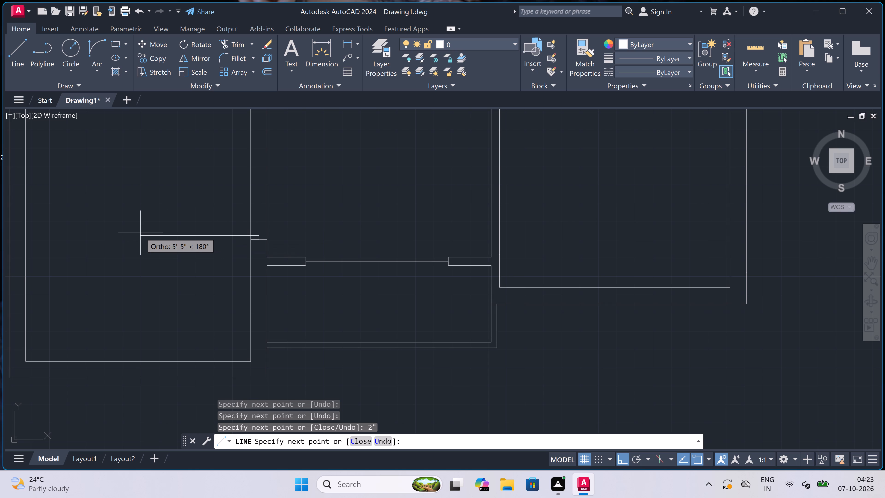
{"action": "type", "text": "3'3"}
{"action": "type", "text": "\""}
{"action": "key", "text": "space"}
{"action": "key", "text": "Escape"}
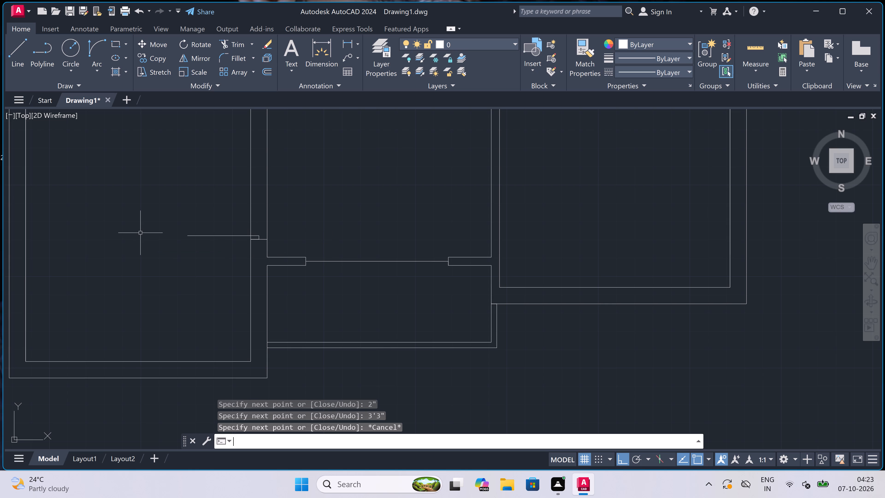
Draw the opposite jamb line across the same wall above the door leaf, with a 2" stop running down from its midpoint.
{"action": "key", "text": "space"}
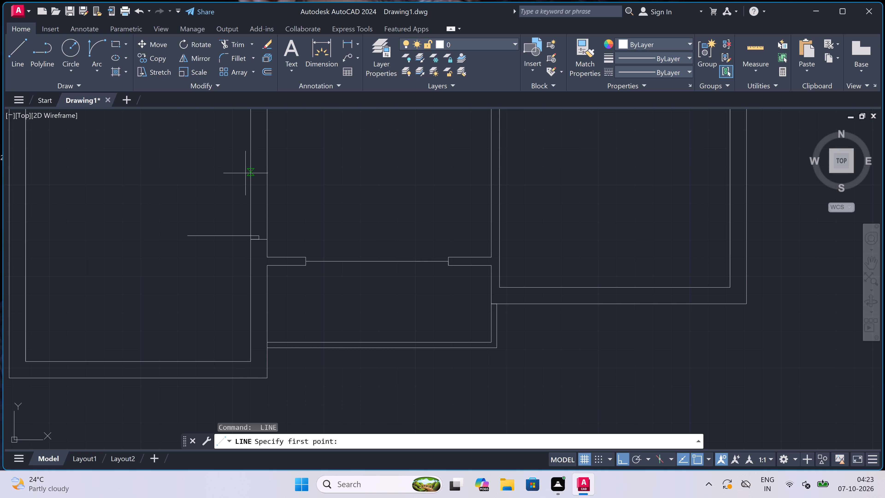
{"action": "left_click", "coordinate": [251, 169]}
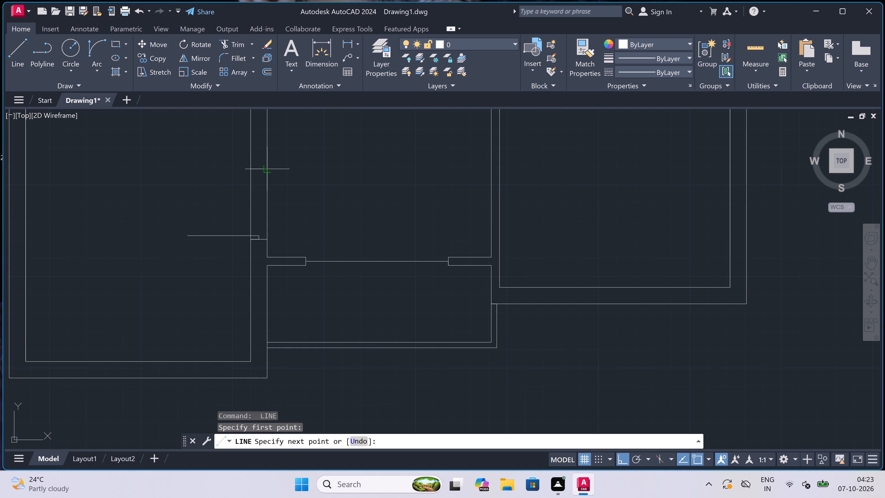
{"action": "left_click", "coordinate": [269, 169]}
{"action": "left_click", "coordinate": [263, 168]}
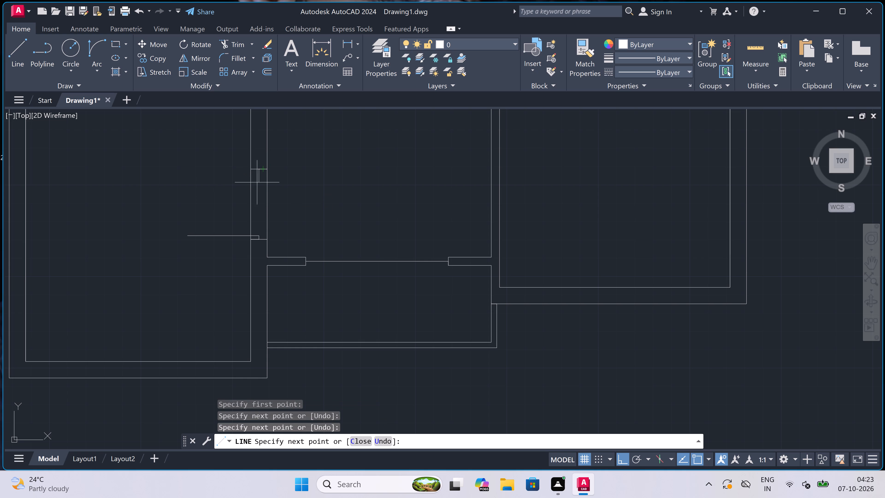
{"action": "key", "text": "2"}
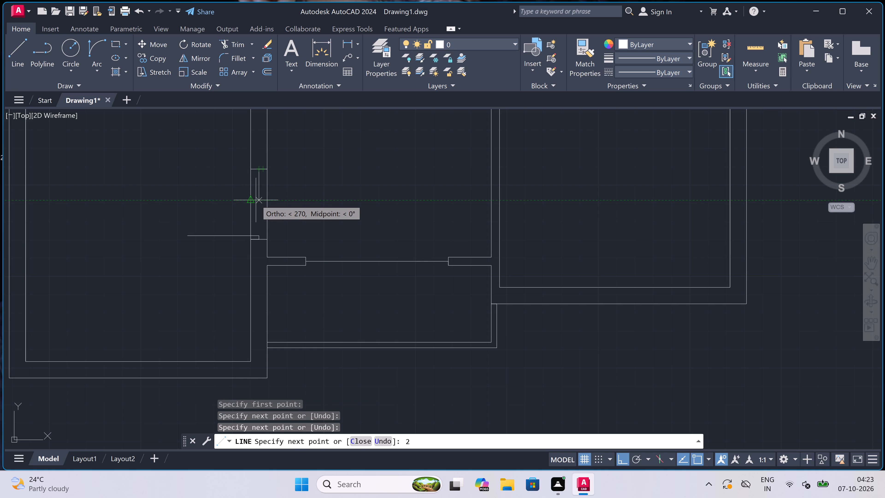
{"action": "type", "text": "\""}
{"action": "key", "text": "space"}
{"action": "key", "text": "Escape"}
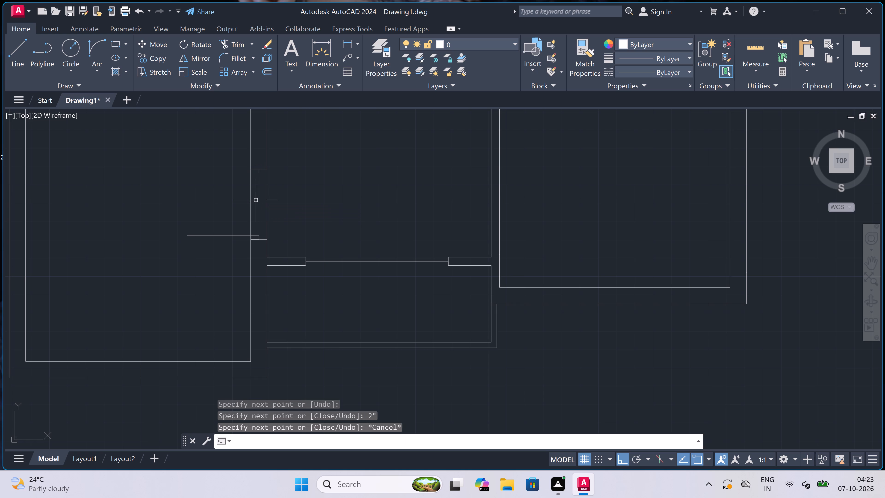
Draw the door swing arc from the leaf's free end to the end of the upper jamb's stop, starting tangent vertically upward.
{"action": "left_click", "coordinate": [93, 49]}
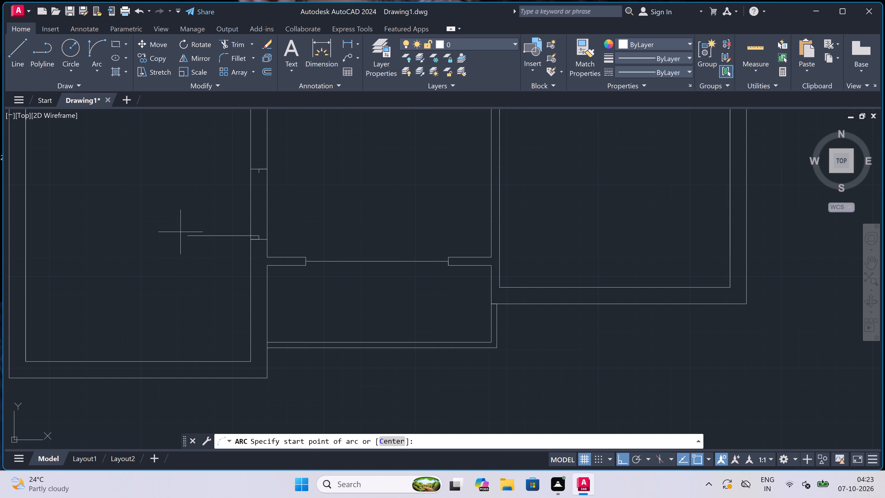
{"action": "left_click", "coordinate": [185, 235]}
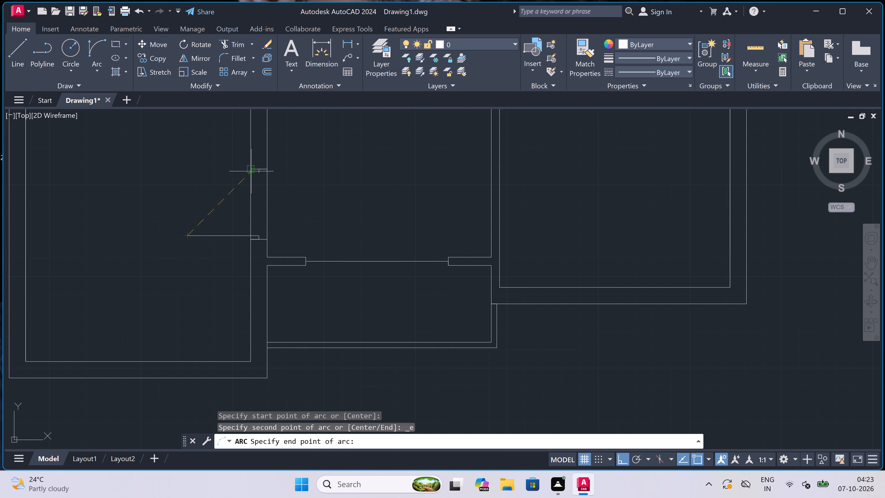
{"action": "scroll", "coordinate": [254, 170], "scroll_direction": "up", "scroll_amount": 4}
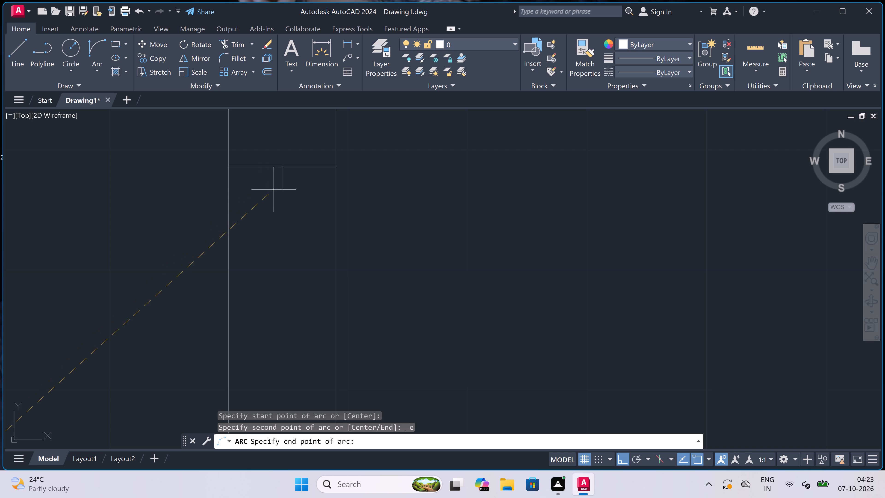
{"action": "left_click", "coordinate": [280, 192]}
{"action": "scroll", "coordinate": [280, 191], "scroll_direction": "down", "scroll_amount": 5}
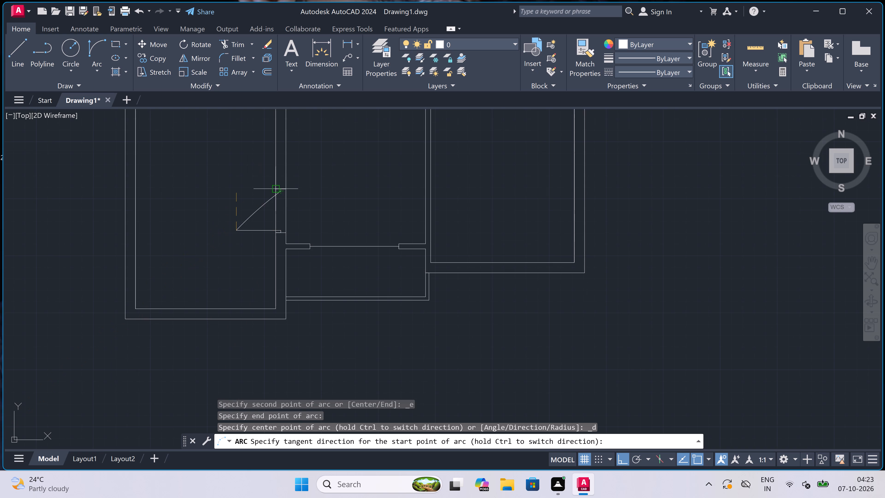
{"action": "left_click", "coordinate": [221, 173]}
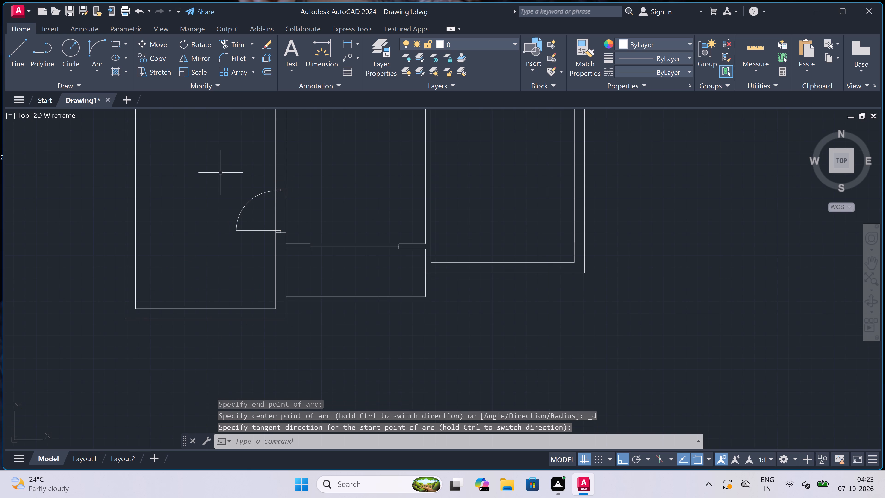
Trim both wall face lines between the two jambs to open the left room's doorway.
{"action": "type", "text": "tr"}
{"action": "key", "text": "space"}
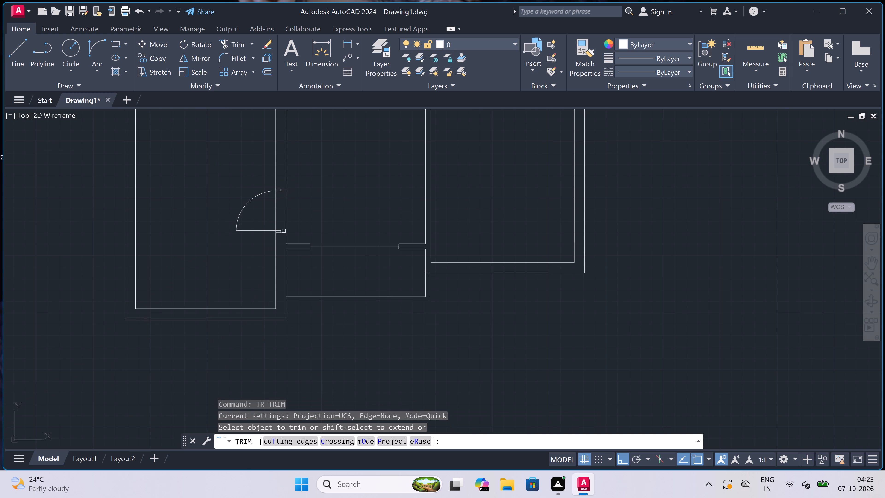
{"action": "scroll", "coordinate": [283, 230], "scroll_direction": "up", "scroll_amount": 2}
{"action": "left_click", "coordinate": [250, 193]}
{"action": "left_click", "coordinate": [342, 184]}
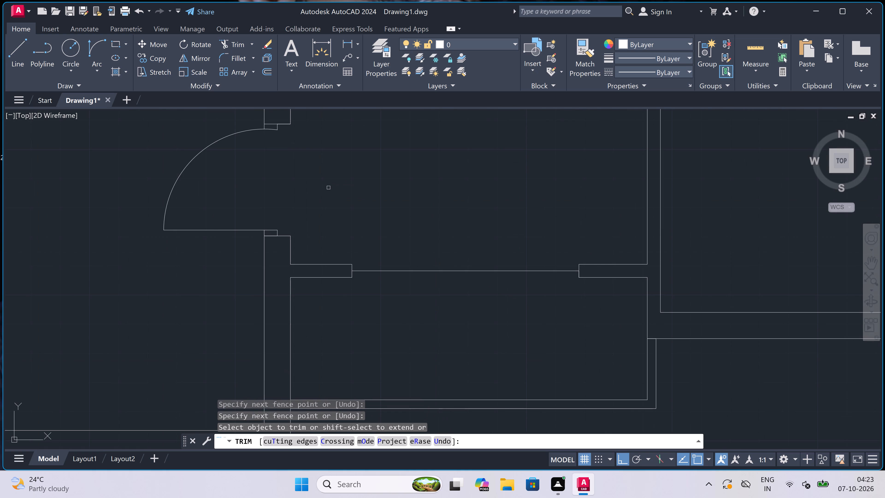
{"action": "key", "text": "Escape"}
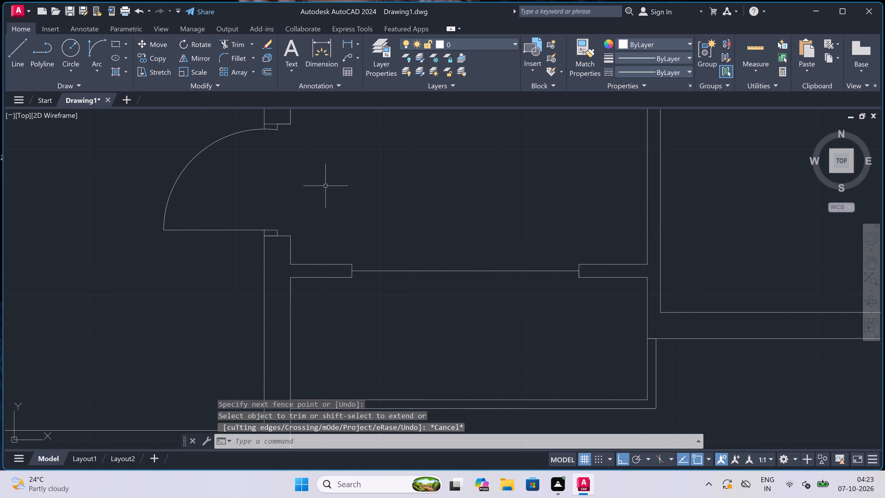
Draw a horizontal line from the left doorway's lower jamb across the middle room, ending on the far face of the right room's wall.
{"action": "scroll", "coordinate": [325, 186], "scroll_direction": "down", "scroll_amount": 2}
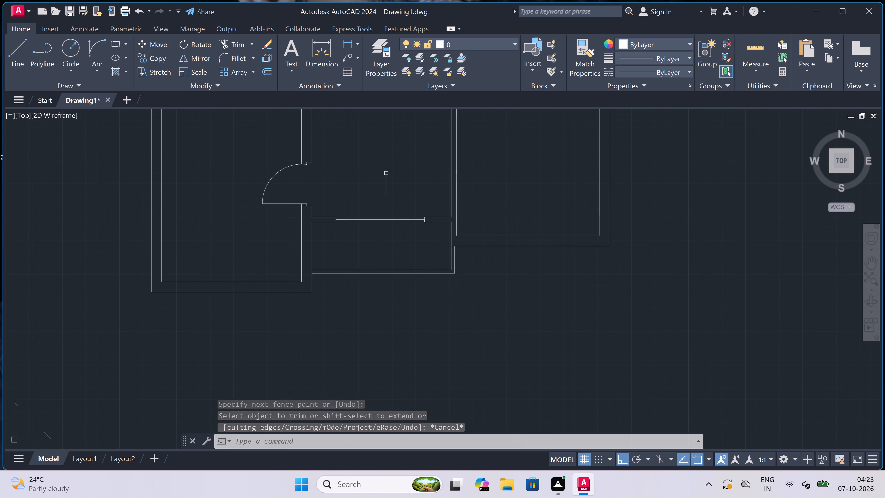
{"action": "scroll", "coordinate": [422, 174], "scroll_direction": "up", "scroll_amount": 2}
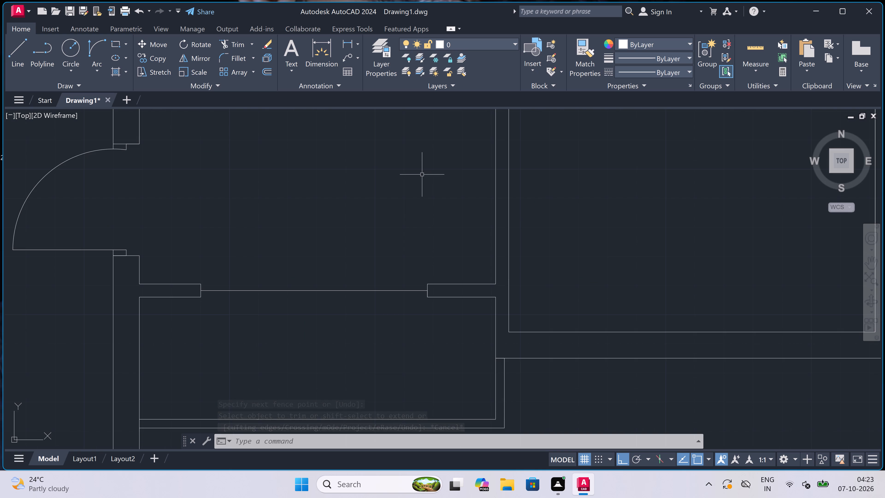
{"action": "type", "text": "l"}
{"action": "key", "text": "space"}
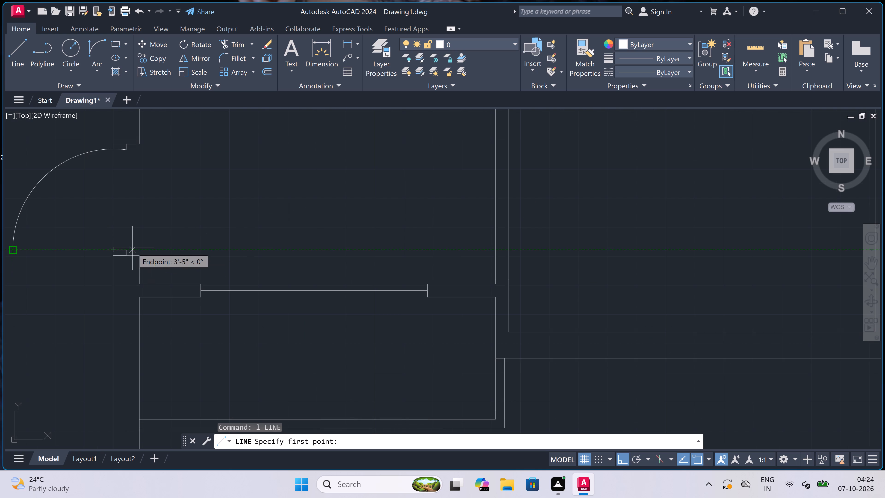
{"action": "left_click", "coordinate": [138, 255]}
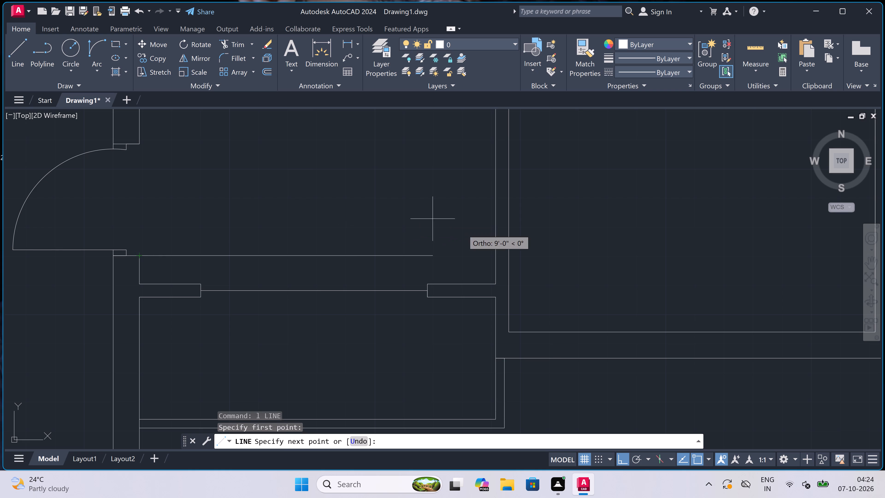
{"action": "left_click", "coordinate": [500, 249]}
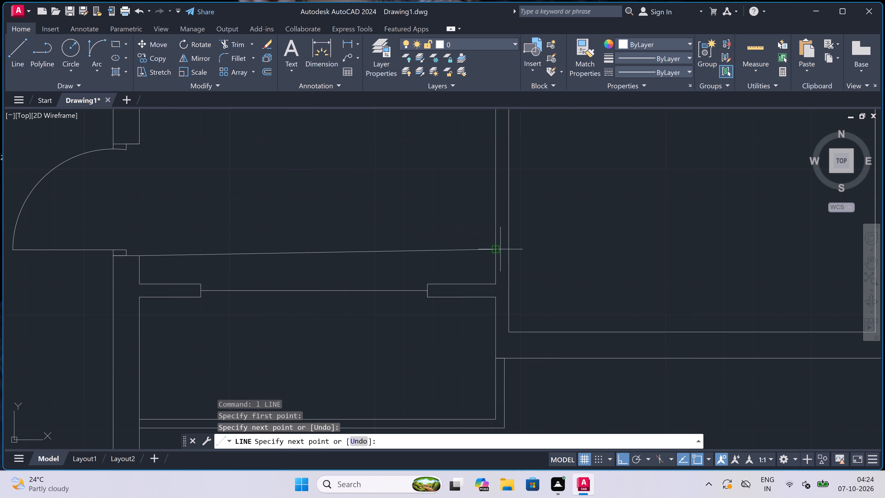
{"action": "key", "text": "ctrl+z"}
{"action": "left_click", "coordinate": [494, 257]}
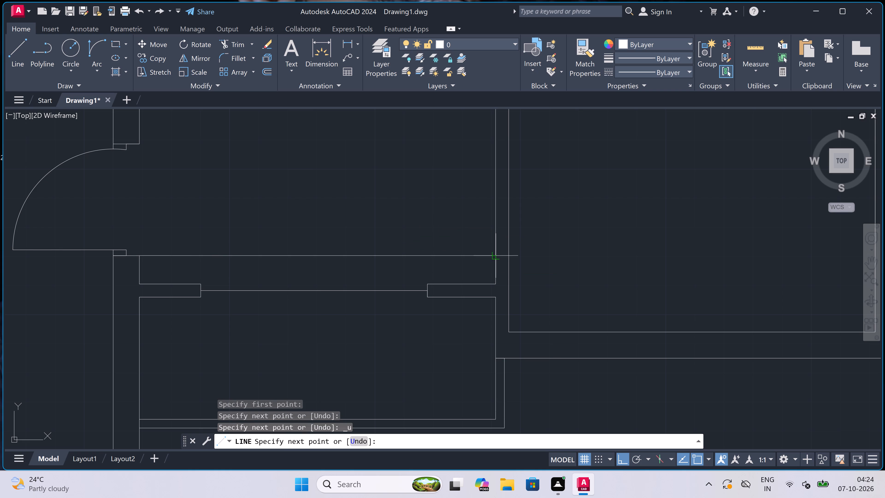
{"action": "left_click", "coordinate": [505, 257]}
From the midpoint of the line's segment inside the right wall, draw a 2" upward stop and a 3'3" door leaf into the right room.
{"action": "left_click", "coordinate": [505, 257]}
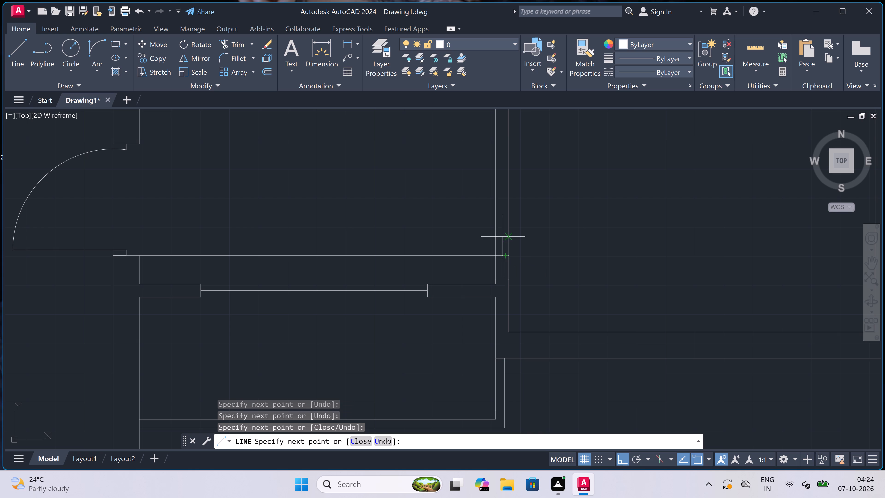
{"action": "type", "text": "2\"v"}
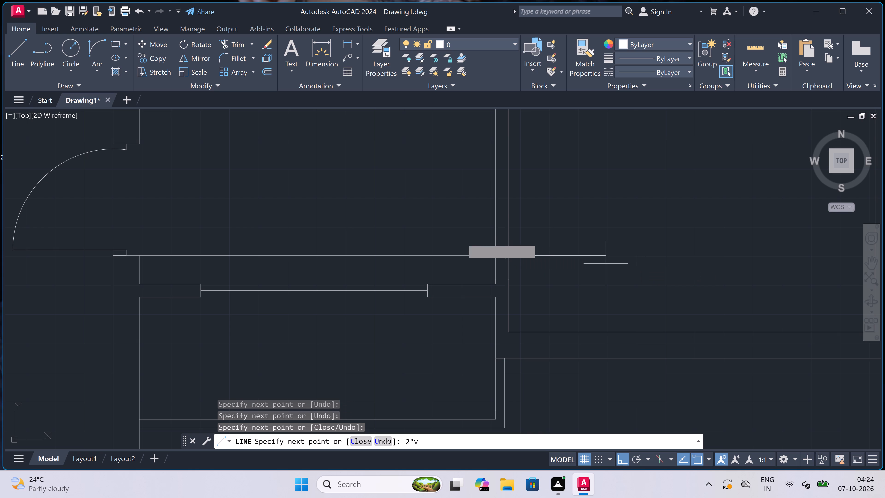
{"action": "type", "text": "2\""}
{"action": "key", "text": "space"}
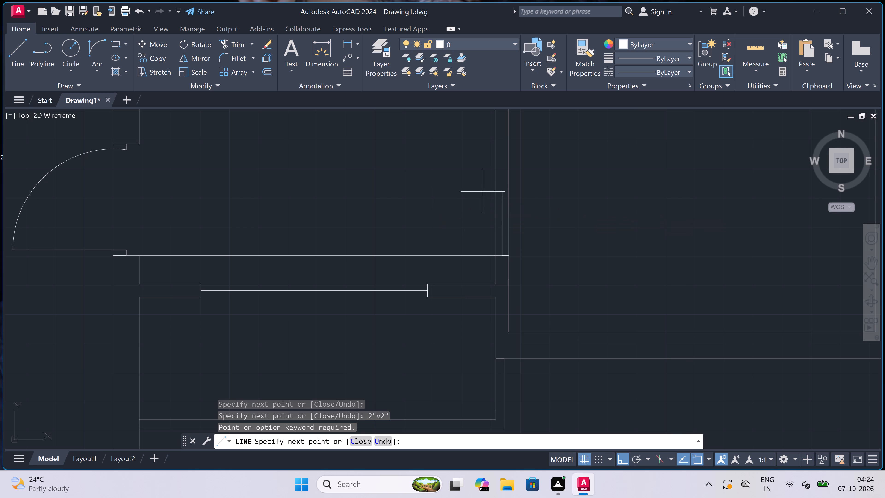
{"action": "type", "text": "2\""}
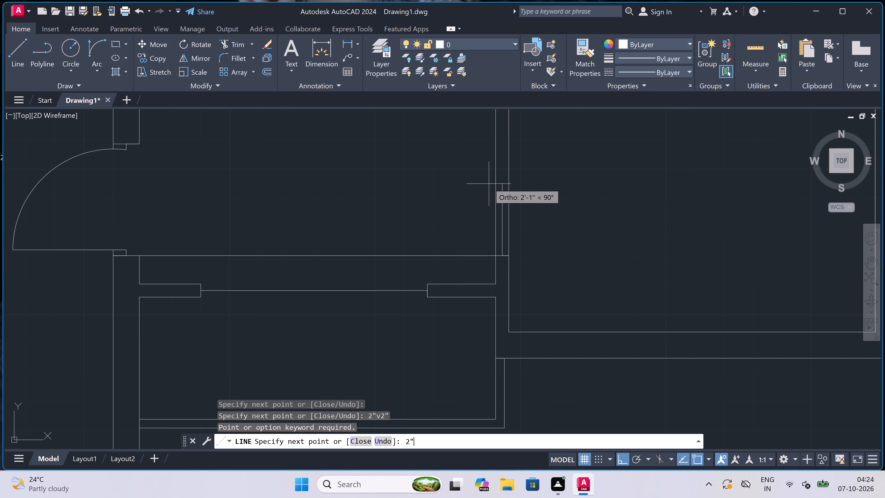
{"action": "key", "text": "space"}
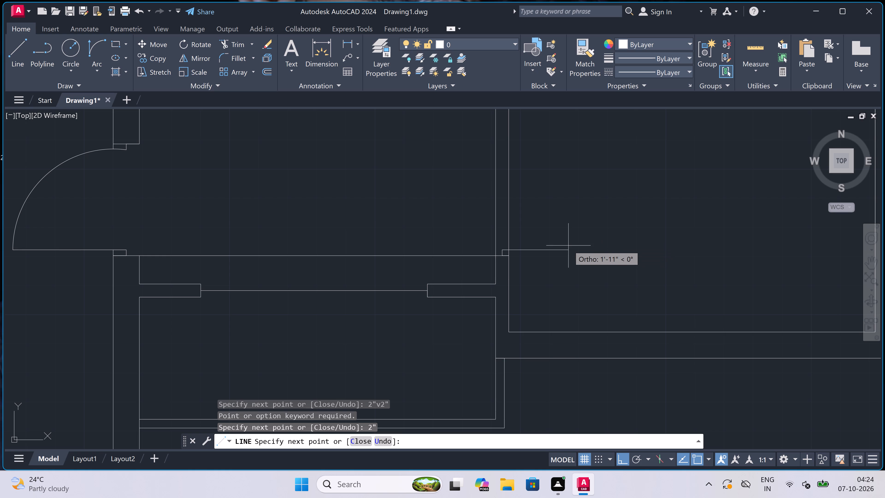
{"action": "type", "text": "3'3"}
{"action": "key", "text": "shift+quotedbl"}
{"action": "key", "text": "space"}
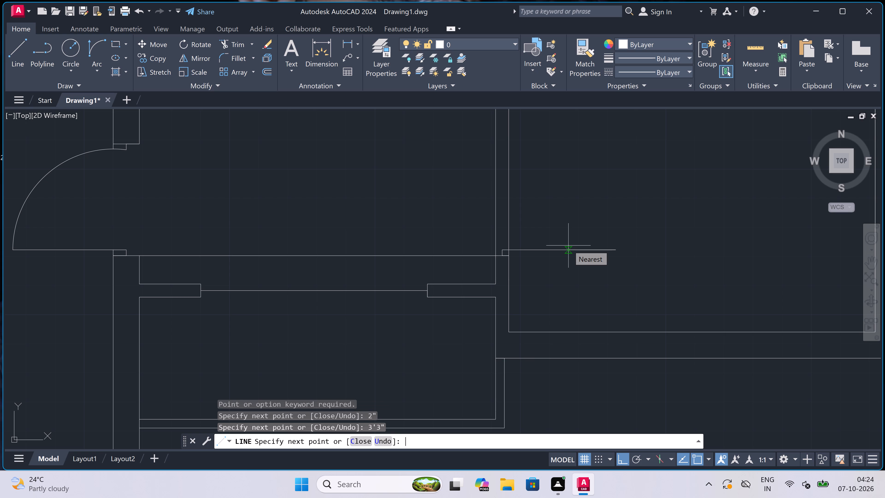
{"action": "key", "text": "Escape"}
Draw the upper jamb across the right room's wall, level with the left doorway's upper jamb, with a 2" downward stop from its midpoint.
{"action": "key", "text": "space"}
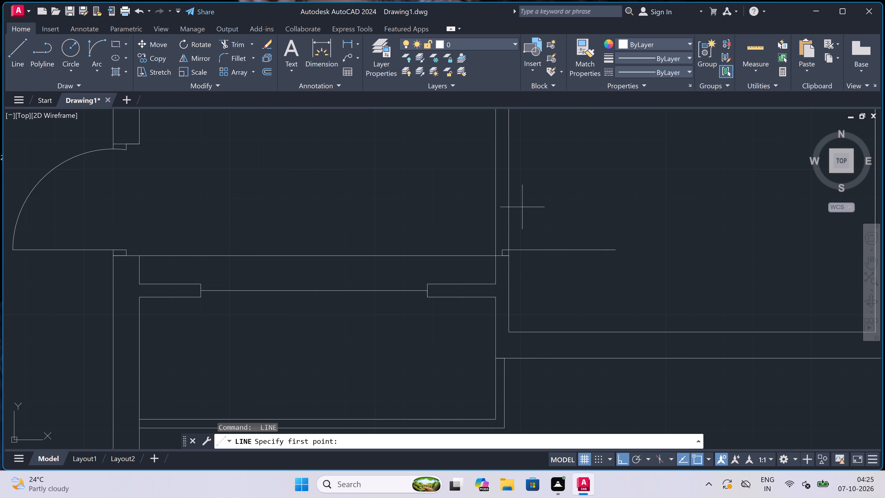
{"action": "scroll", "coordinate": [521, 203], "scroll_direction": "down", "scroll_amount": 1}
{"action": "scroll", "coordinate": [499, 160], "scroll_direction": "up", "scroll_amount": 1}
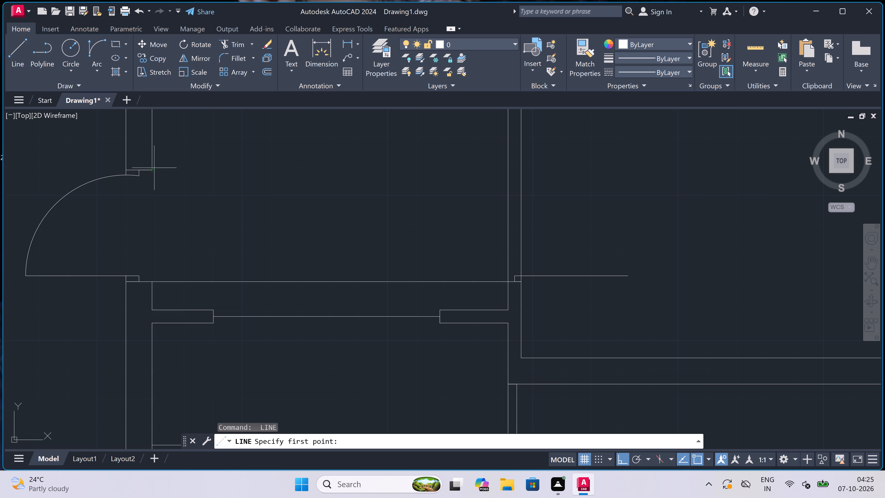
{"action": "left_click", "coordinate": [510, 166]}
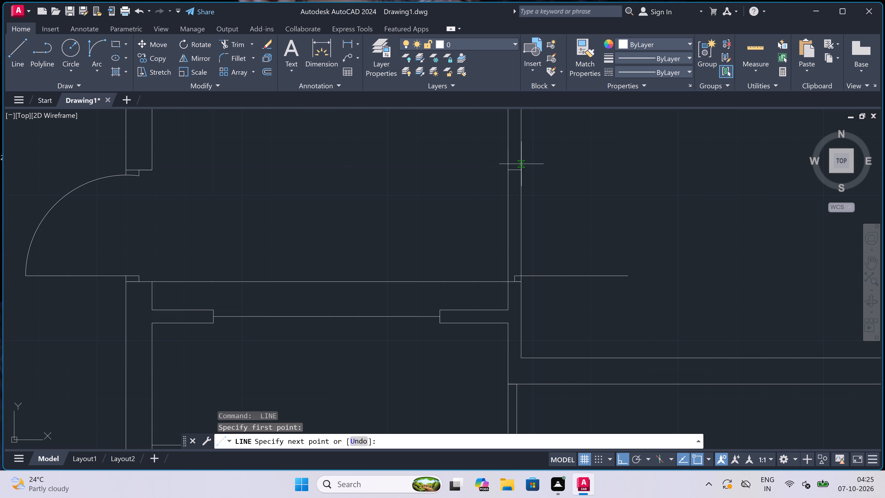
{"action": "left_click", "coordinate": [520, 168]}
{"action": "scroll", "coordinate": [516, 168], "scroll_direction": "up", "scroll_amount": 2}
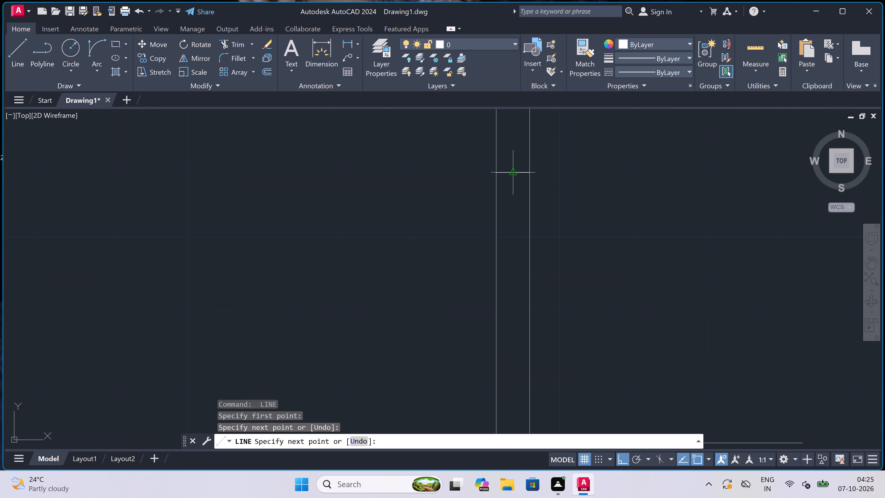
{"action": "left_click", "coordinate": [516, 171]}
{"action": "type", "text": "2\""}
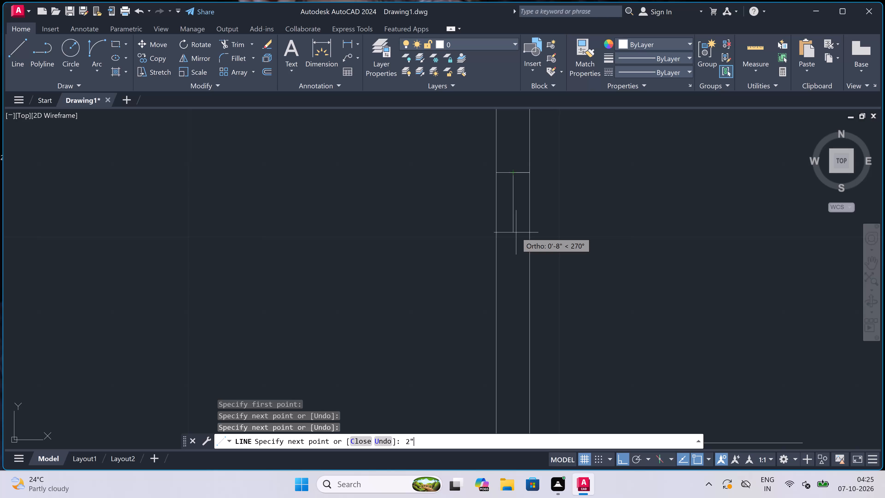
{"action": "key", "text": "space"}
{"action": "key", "text": "Escape"}
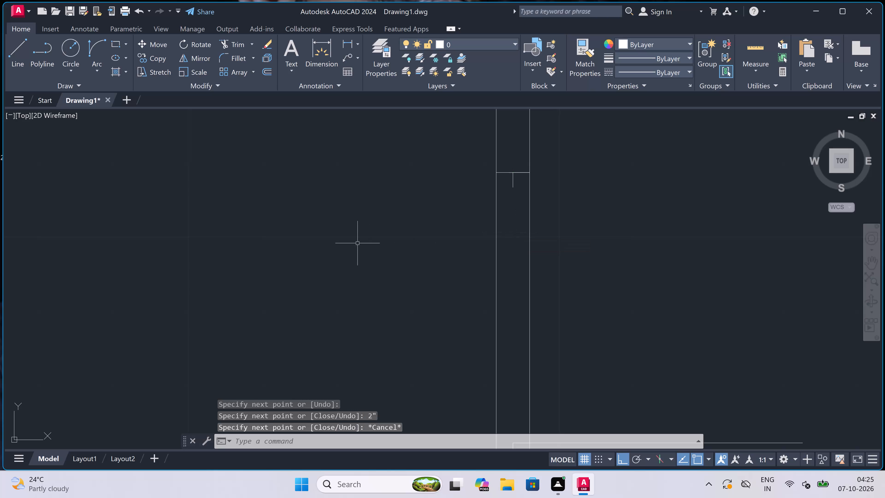
Draw the right door's swing arc from the leaf's free end to the upper stop's end, starting tangent vertically upward.
{"action": "scroll", "coordinate": [457, 209], "scroll_direction": "down", "scroll_amount": 2}
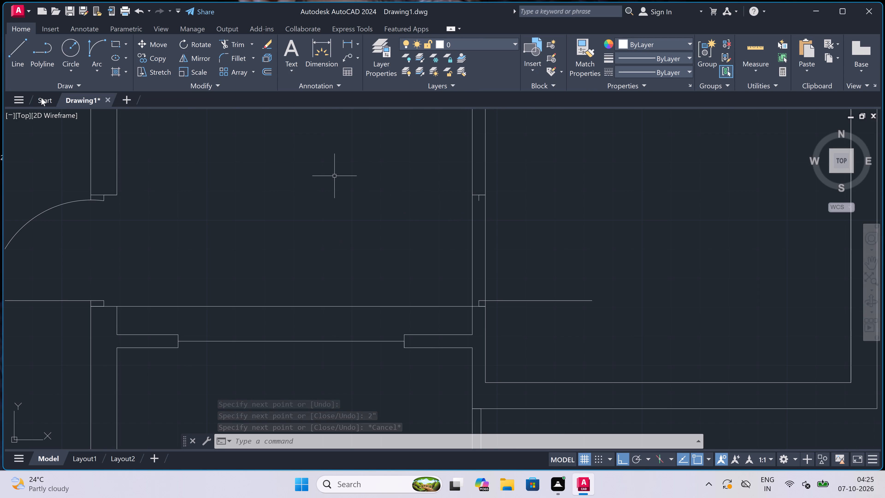
{"action": "left_click", "coordinate": [96, 49]}
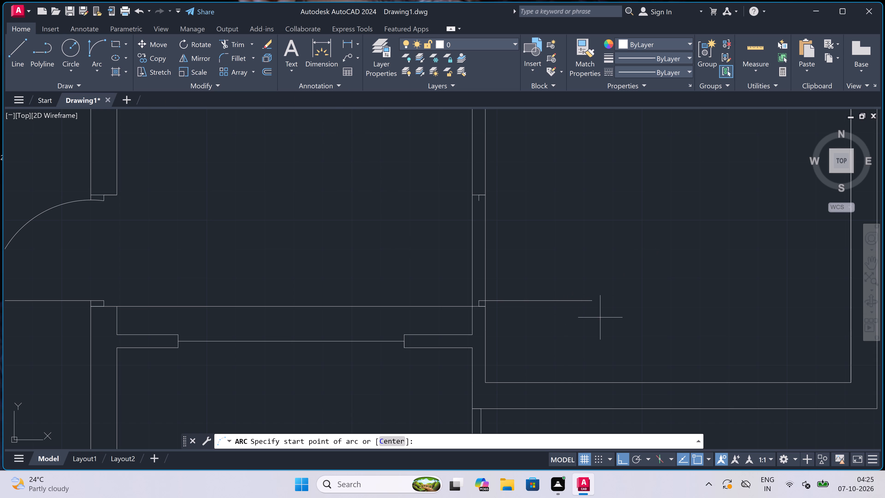
{"action": "left_click", "coordinate": [593, 302]}
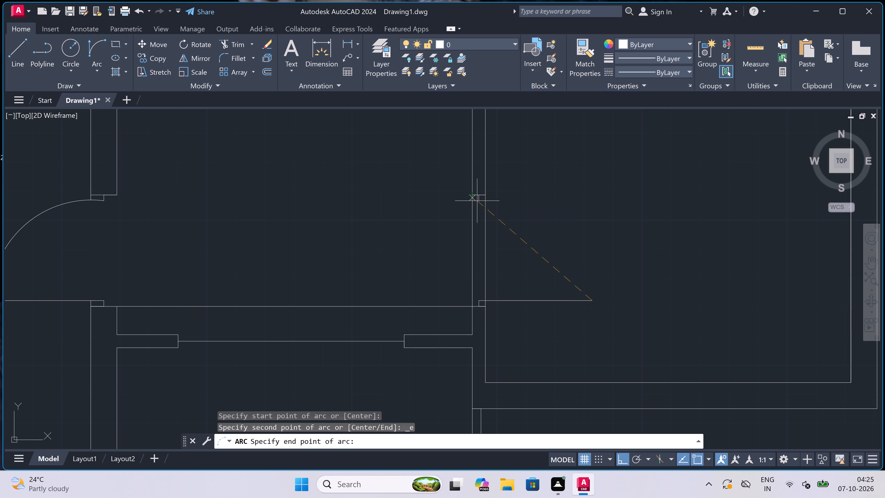
{"action": "left_click", "coordinate": [478, 201]}
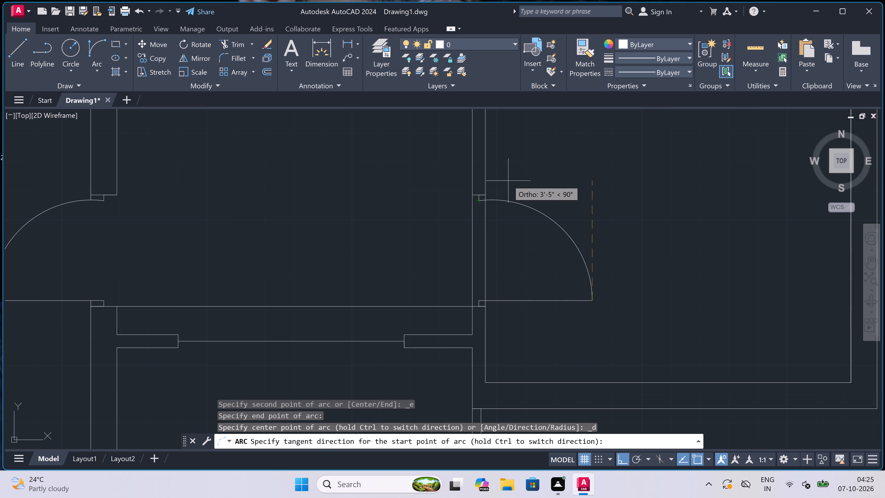
{"action": "left_click", "coordinate": [510, 183]}
Trim both wall face lines between the right doorway's jambs and the leftover horizontal line across the middle room.
{"action": "key", "text": "t"}
{"action": "key", "text": "r"}
{"action": "key", "text": "space"}
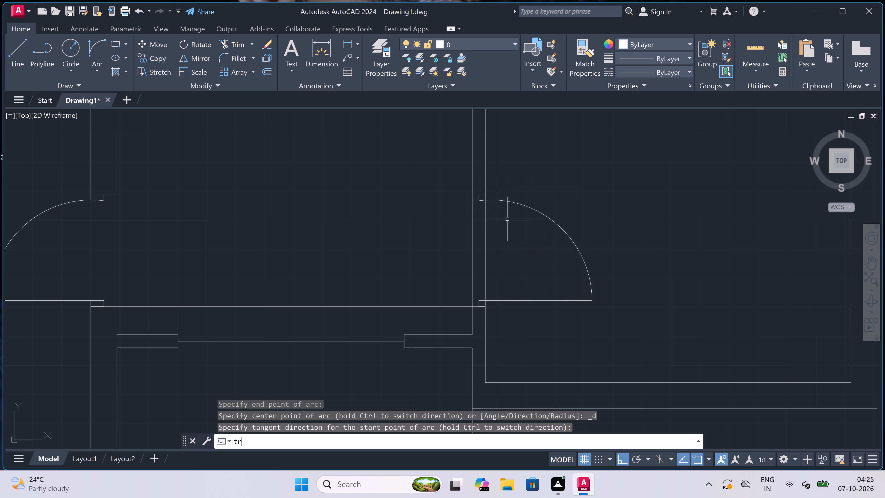
{"action": "left_click", "coordinate": [506, 220]}
{"action": "left_click", "coordinate": [465, 244]}
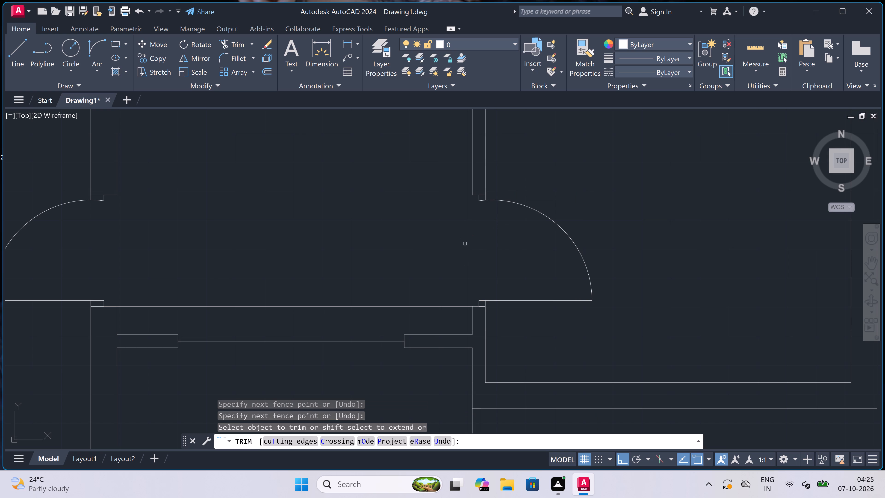
{"action": "left_click", "coordinate": [400, 305]}
{"action": "scroll", "coordinate": [426, 278], "scroll_direction": "down", "scroll_amount": 4}
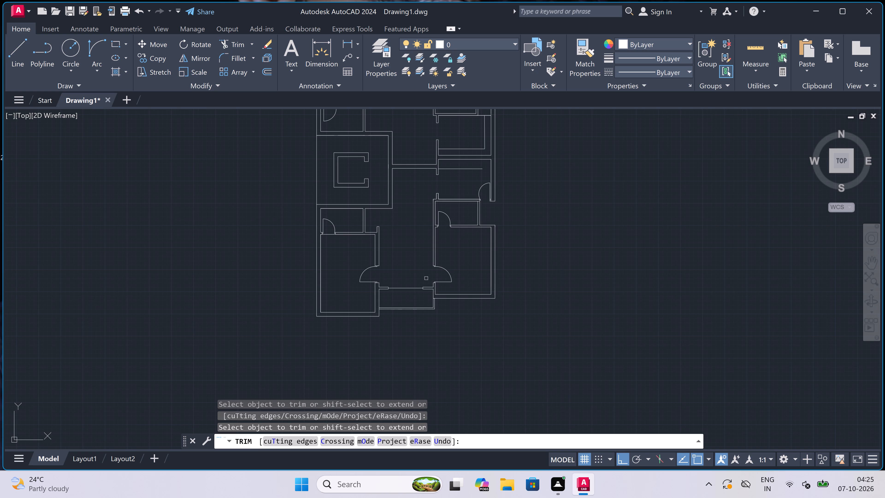
{"action": "scroll", "coordinate": [415, 272], "scroll_direction": "up", "scroll_amount": 1}
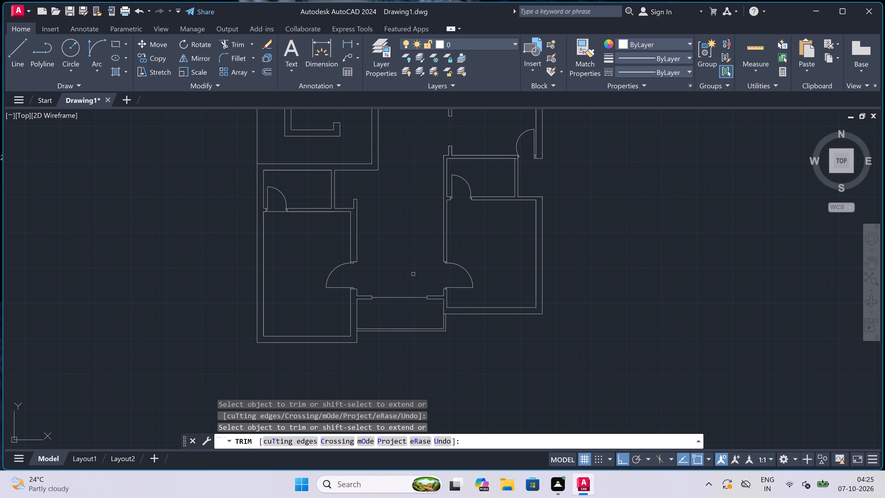
{"action": "key", "text": "Escape"}
Draw a window in the right room's bottom wall: a cross line, a 5' centre line running right from its midpoint, and a closing cross line.
{"action": "scroll", "coordinate": [413, 274], "scroll_direction": "down", "scroll_amount": 2}
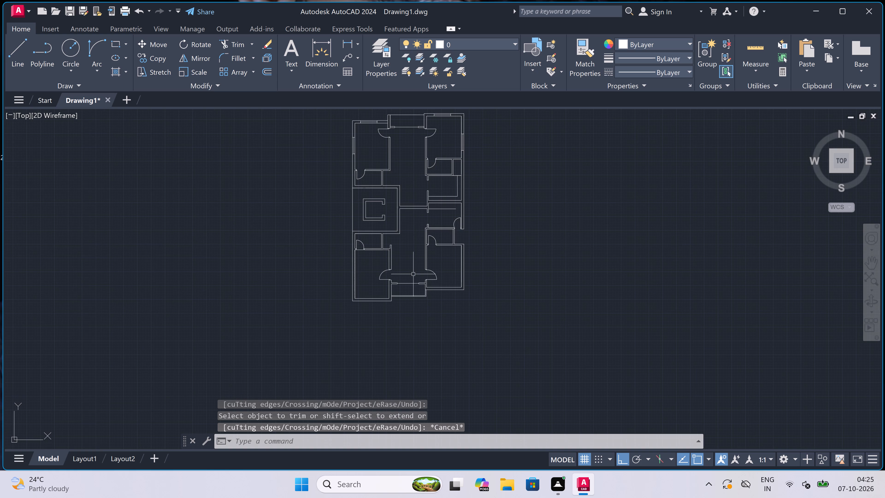
{"action": "scroll", "coordinate": [413, 274], "scroll_direction": "up", "scroll_amount": 2}
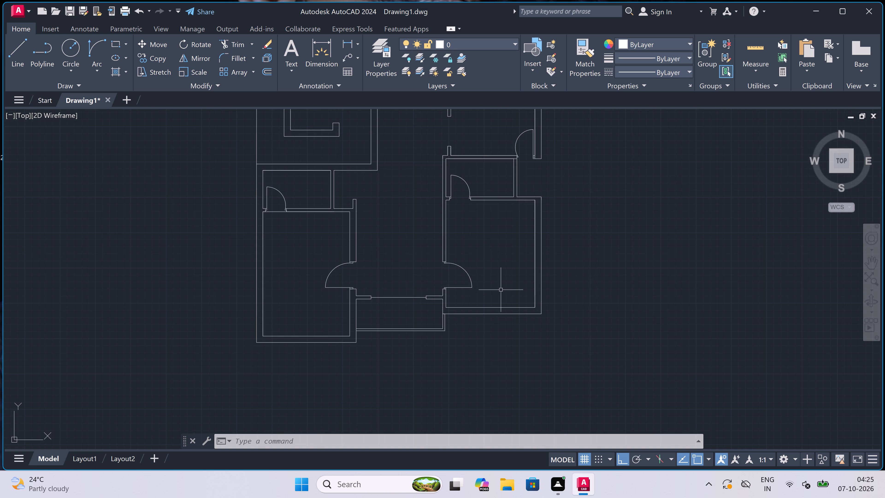
{"action": "scroll", "coordinate": [501, 289], "scroll_direction": "up", "scroll_amount": 2}
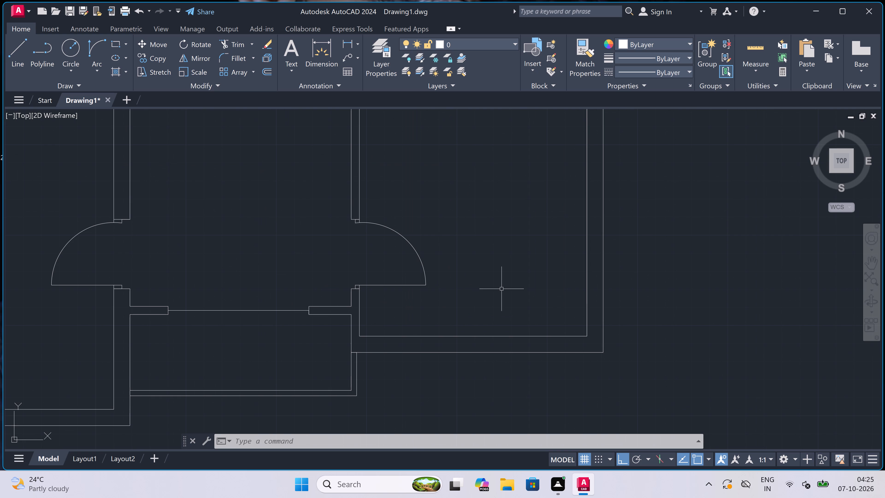
{"action": "key", "text": "l"}
{"action": "key", "text": "space"}
{"action": "left_click", "coordinate": [402, 336]}
{"action": "left_click", "coordinate": [401, 351]}
{"action": "left_click", "coordinate": [401, 345]}
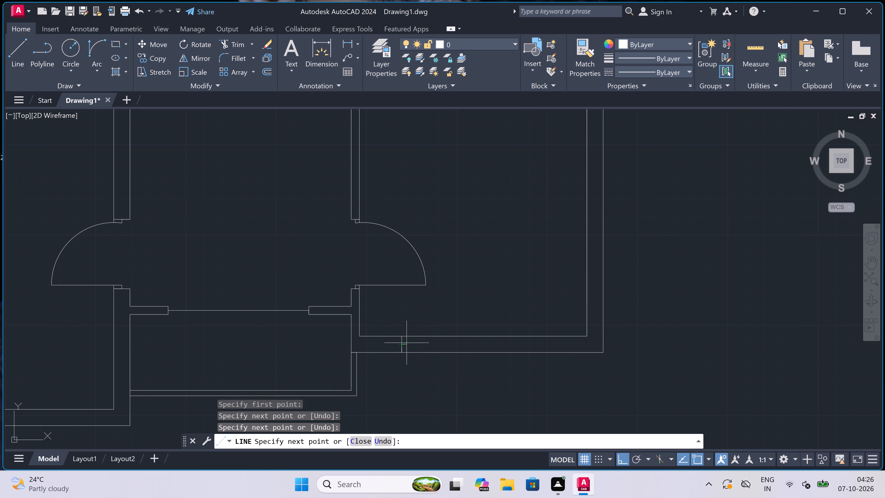
{"action": "scroll", "coordinate": [486, 337], "scroll_direction": "up", "scroll_amount": 2}
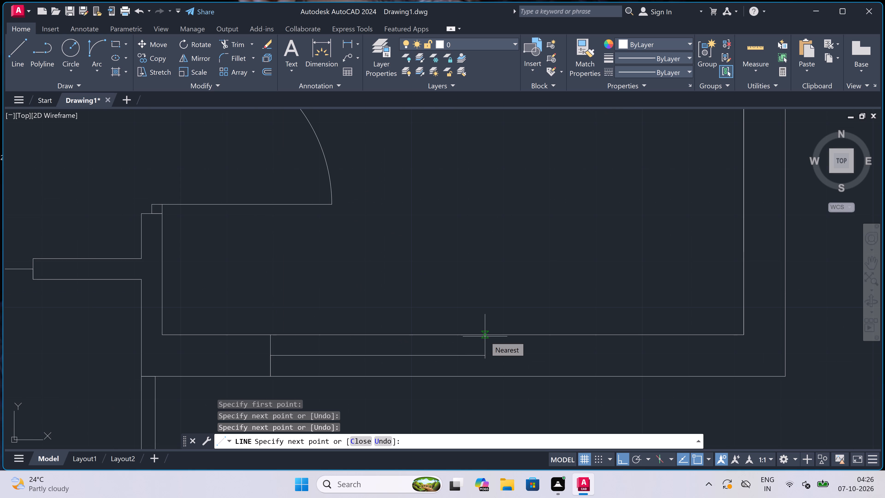
{"action": "type", "text": "5'"}
{"action": "key", "text": "space"}
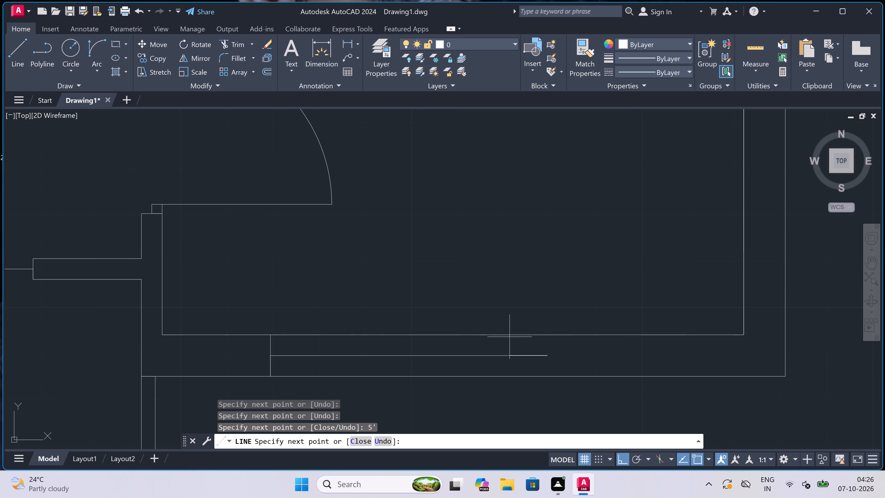
{"action": "left_click", "coordinate": [547, 335]}
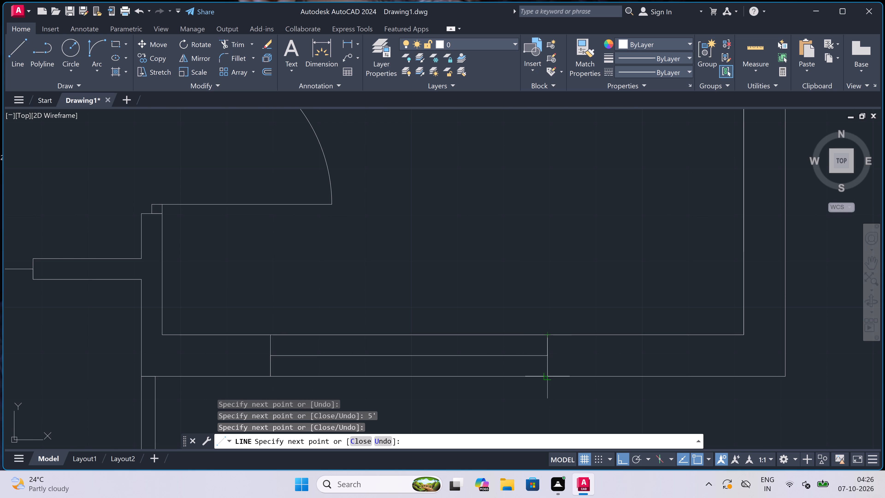
{"action": "left_click", "coordinate": [548, 378]}
{"action": "key", "text": "Escape"}
Draw a window in the right room's outer side wall: an upper cross line, a 5' centre line down from its midpoint, and a lower cross line.
{"action": "scroll", "coordinate": [448, 320], "scroll_direction": "down", "scroll_amount": 4}
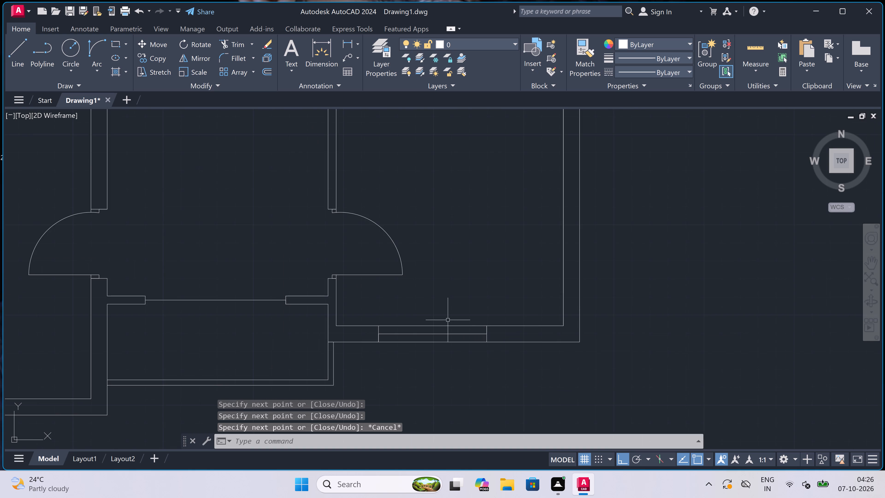
{"action": "key", "text": "space"}
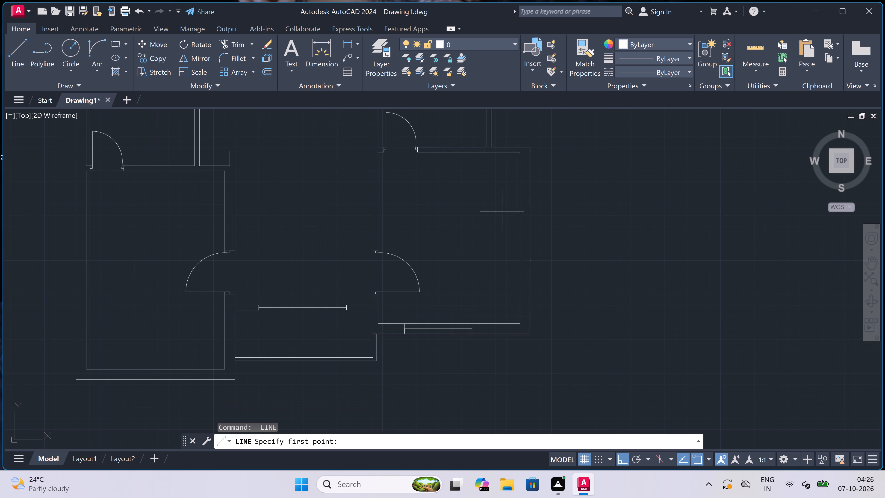
{"action": "scroll", "coordinate": [514, 188], "scroll_direction": "up", "scroll_amount": 1}
{"action": "left_click", "coordinate": [522, 190]}
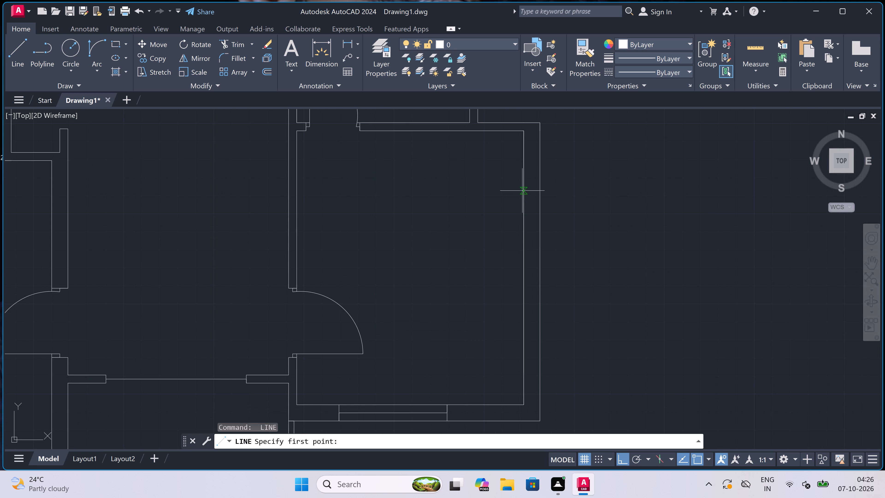
{"action": "left_click", "coordinate": [537, 192]}
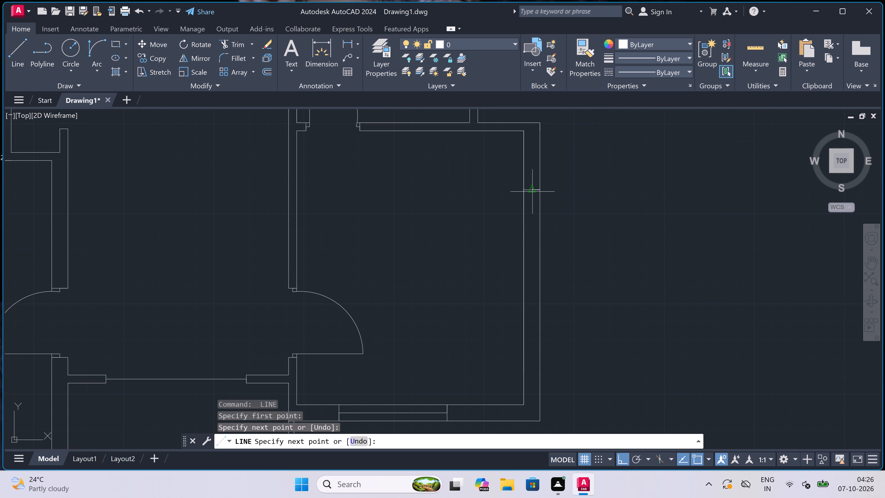
{"action": "left_click", "coordinate": [532, 192]}
{"action": "scroll", "coordinate": [534, 228], "scroll_direction": "up", "scroll_amount": 2}
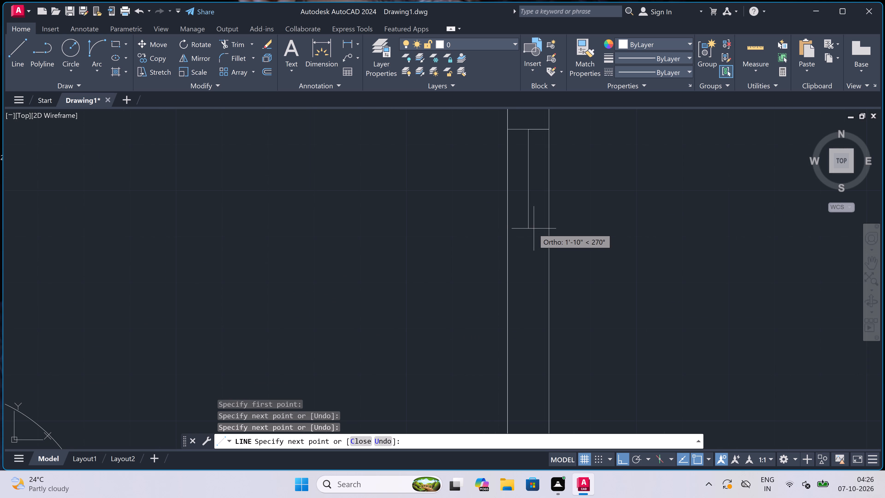
{"action": "type", "text": "5'"}
{"action": "key", "text": "space"}
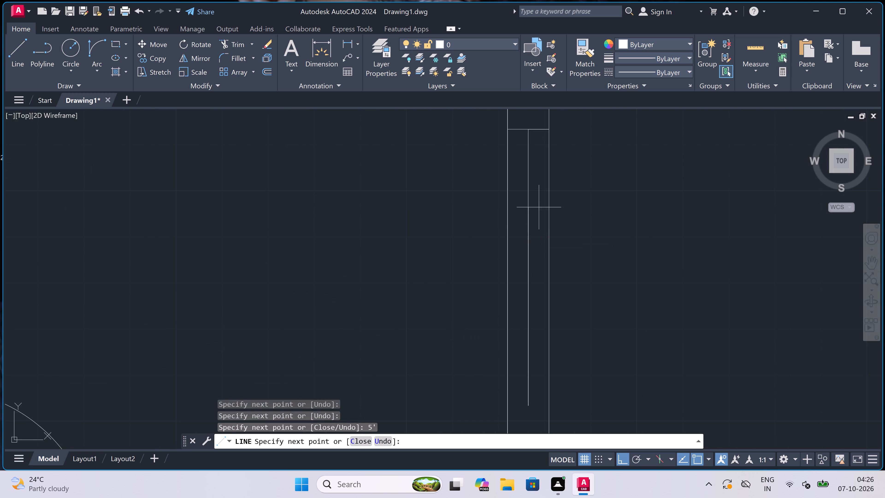
{"action": "scroll", "coordinate": [539, 207], "scroll_direction": "down", "scroll_amount": 3}
{"action": "scroll", "coordinate": [531, 244], "scroll_direction": "up", "scroll_amount": 2}
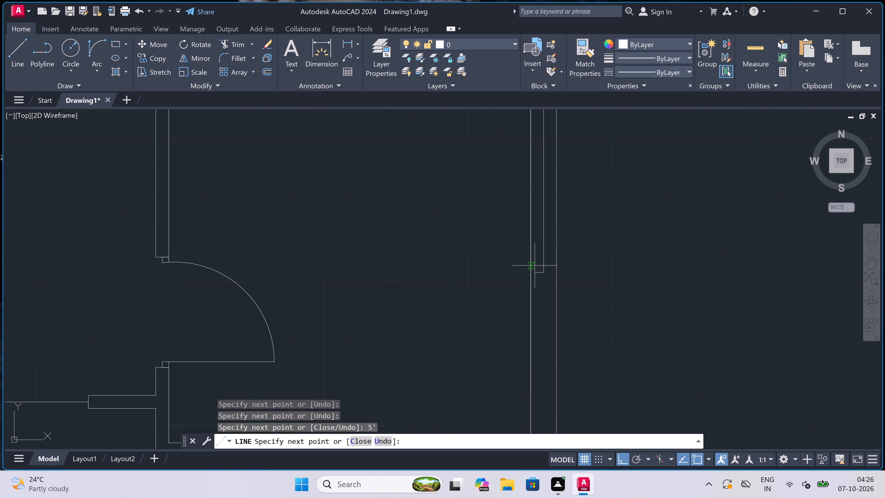
{"action": "left_click", "coordinate": [532, 275]}
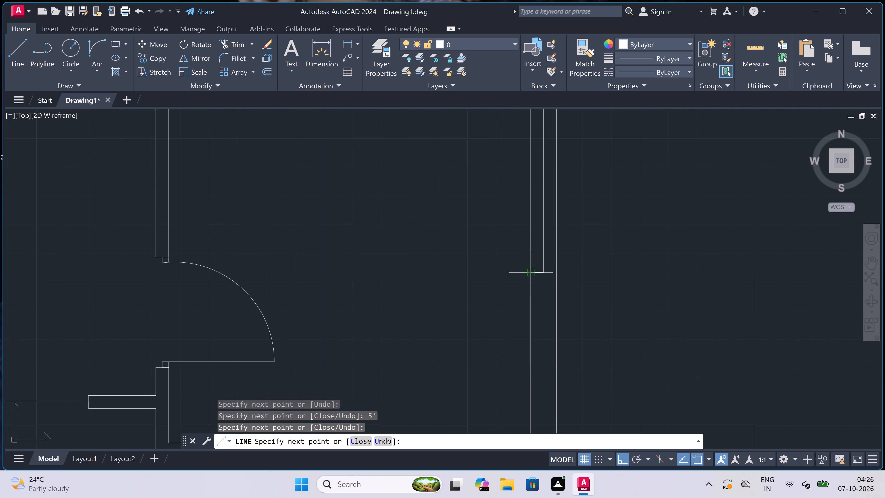
{"action": "left_click", "coordinate": [557, 273]}
{"action": "key", "text": "Escape"}
Draw a window in the lower-left room's outer side wall: an upper cross line, a 5' centre line down from its midpoint, and a lower cross line.
{"action": "scroll", "coordinate": [520, 252], "scroll_direction": "down", "scroll_amount": 2}
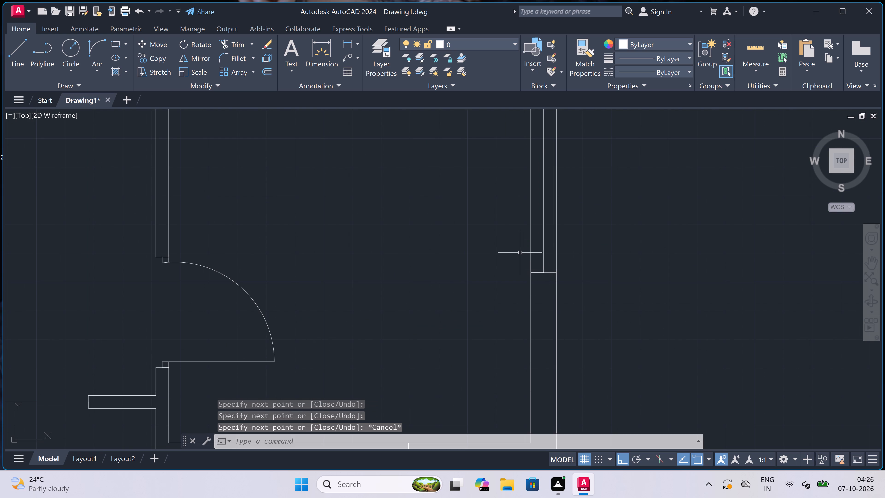
{"action": "scroll", "coordinate": [520, 252], "scroll_direction": "down", "scroll_amount": 2}
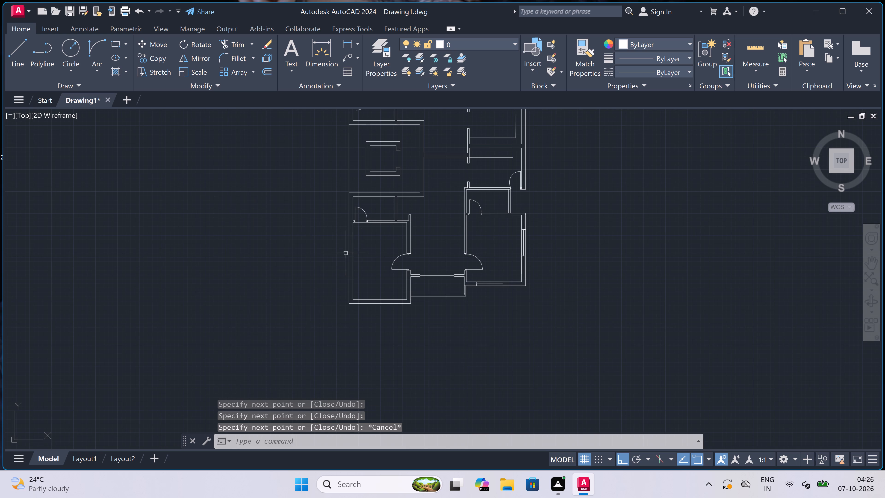
{"action": "scroll", "coordinate": [304, 247], "scroll_direction": "up", "scroll_amount": 2}
{"action": "key", "text": "space"}
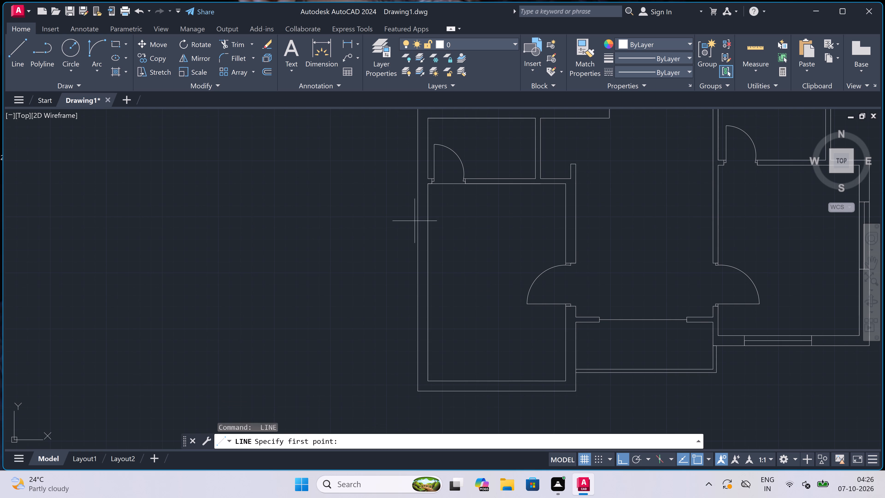
{"action": "left_click", "coordinate": [423, 226]}
{"action": "left_click", "coordinate": [415, 227]}
{"action": "scroll", "coordinate": [417, 227], "scroll_direction": "up", "scroll_amount": 2}
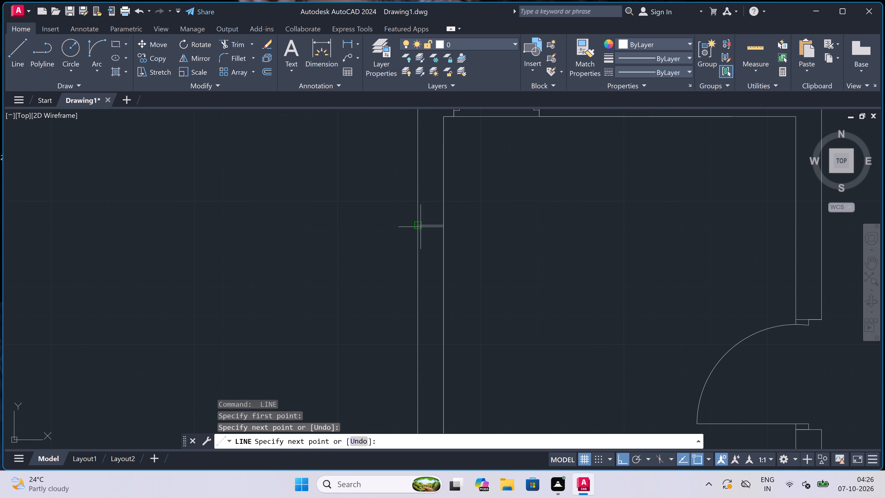
{"action": "left_click", "coordinate": [430, 225]}
{"action": "key", "text": "5"}
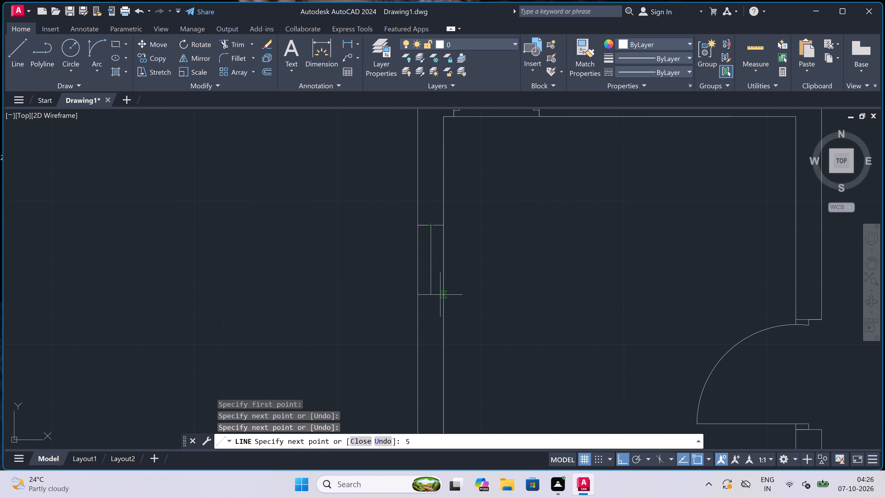
{"action": "key", "text": "apostrophe"}
{"action": "key", "text": "space"}
{"action": "scroll", "coordinate": [441, 295], "scroll_direction": "down", "scroll_amount": 2}
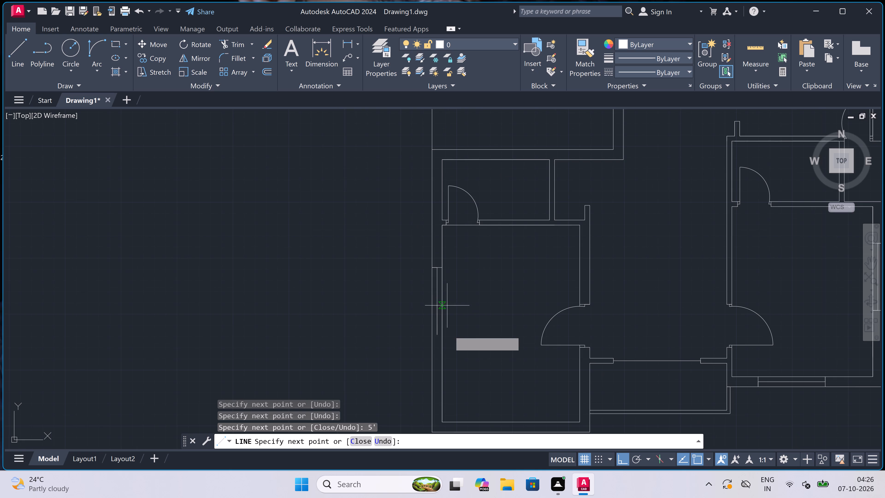
{"action": "scroll", "coordinate": [439, 327], "scroll_direction": "up", "scroll_amount": 3}
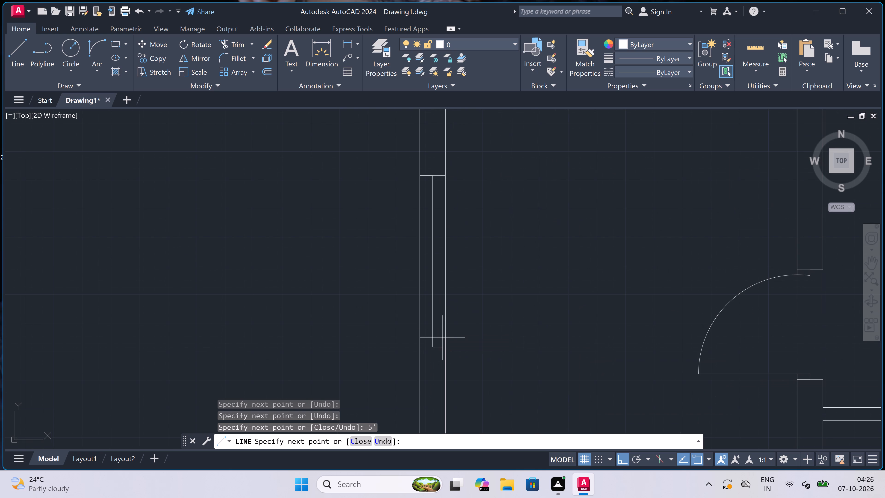
{"action": "scroll", "coordinate": [443, 343], "scroll_direction": "up", "scroll_amount": 2}
{"action": "left_click", "coordinate": [449, 355]}
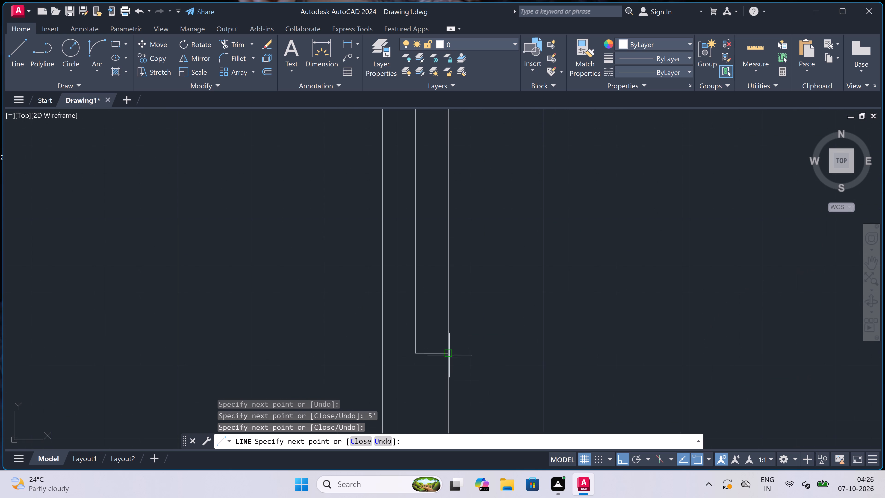
{"action": "left_click", "coordinate": [383, 354]}
{"action": "key", "text": "Escape"}
Draw a window in the lower-left room's bottom wall: a cross line, a 5' centre line running right from its midpoint, and a closing cross line.
{"action": "scroll", "coordinate": [409, 302], "scroll_direction": "down", "scroll_amount": 6}
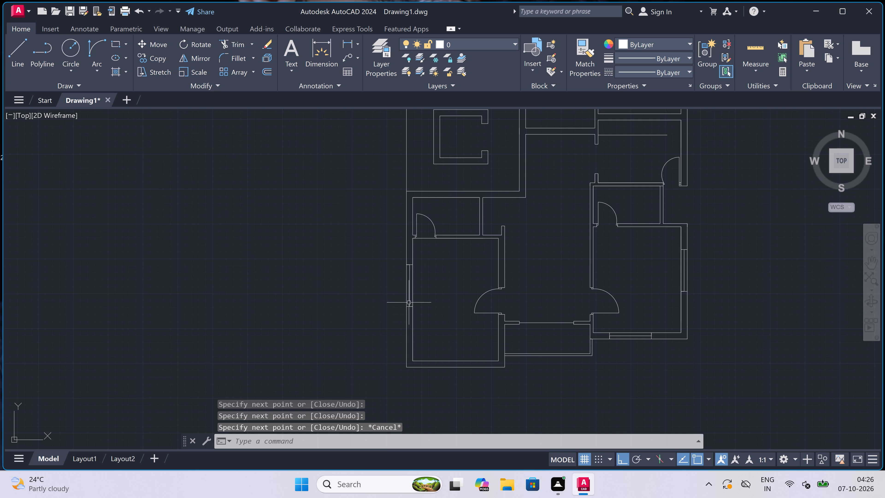
{"action": "scroll", "coordinate": [448, 361], "scroll_direction": "up", "scroll_amount": 2}
{"action": "key", "text": "space"}
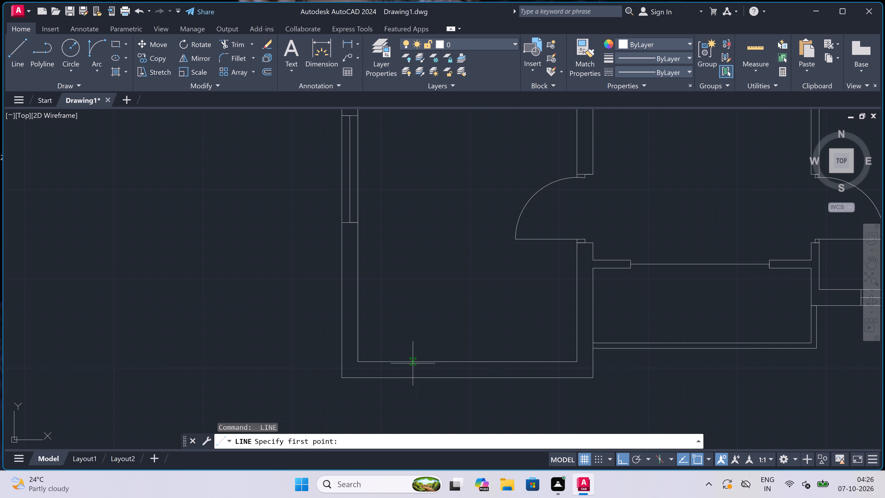
{"action": "left_click", "coordinate": [413, 361]}
{"action": "left_click", "coordinate": [412, 378]}
{"action": "left_click", "coordinate": [409, 369]}
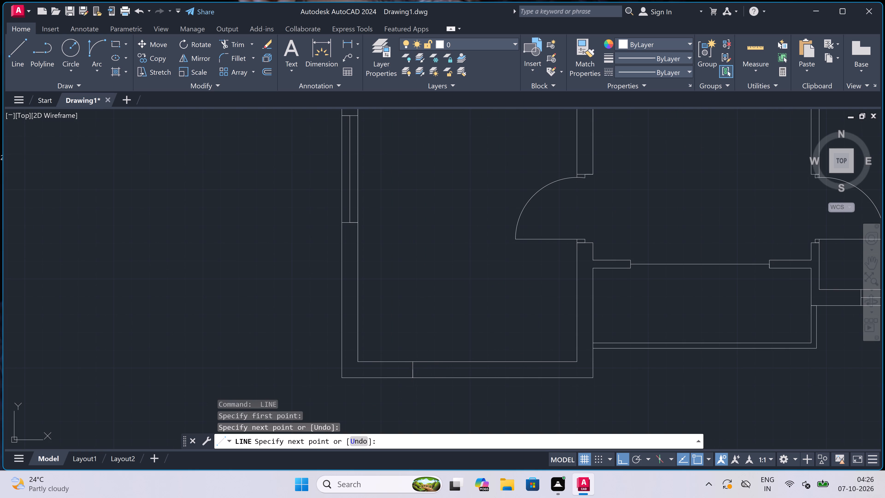
{"action": "type", "text": "5'"}
{"action": "key", "text": "space"}
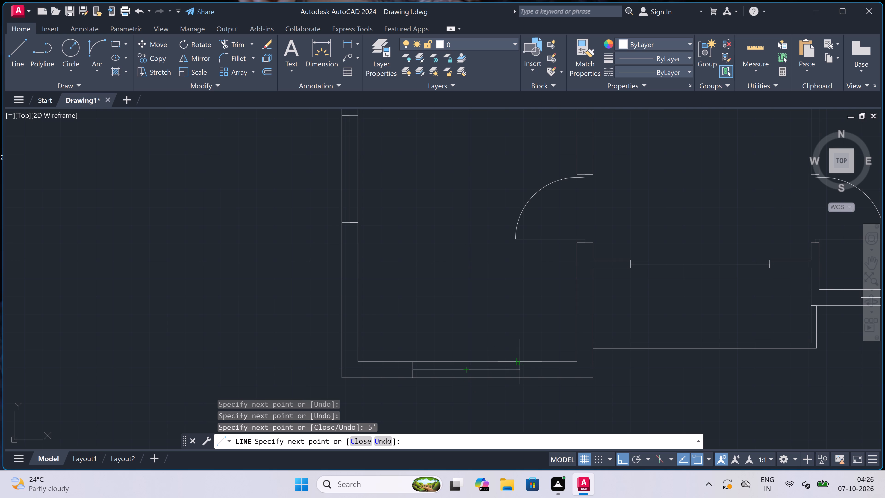
{"action": "left_click", "coordinate": [515, 358]}
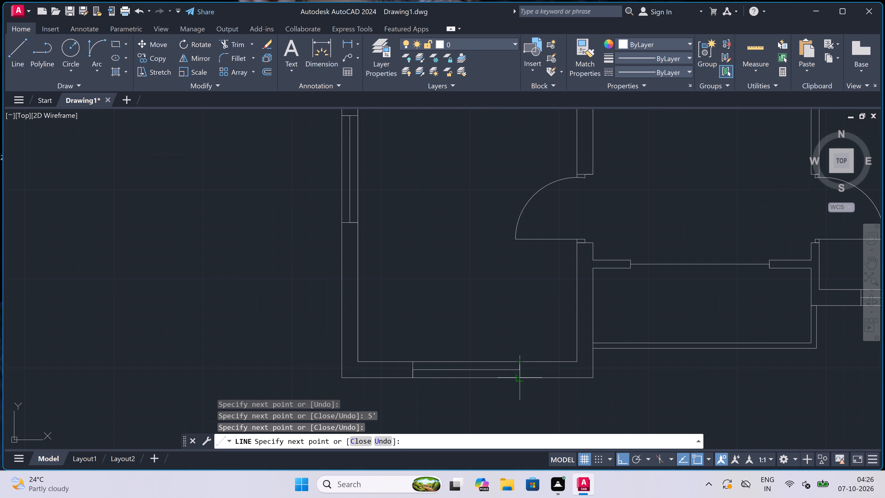
{"action": "left_click", "coordinate": [520, 379]}
{"action": "key", "text": "Escape"}
Draw a 2' window in the outer side wall of the small room above the lower-left room, with cross lines and a centre line.
{"action": "scroll", "coordinate": [443, 301], "scroll_direction": "down", "scroll_amount": 3}
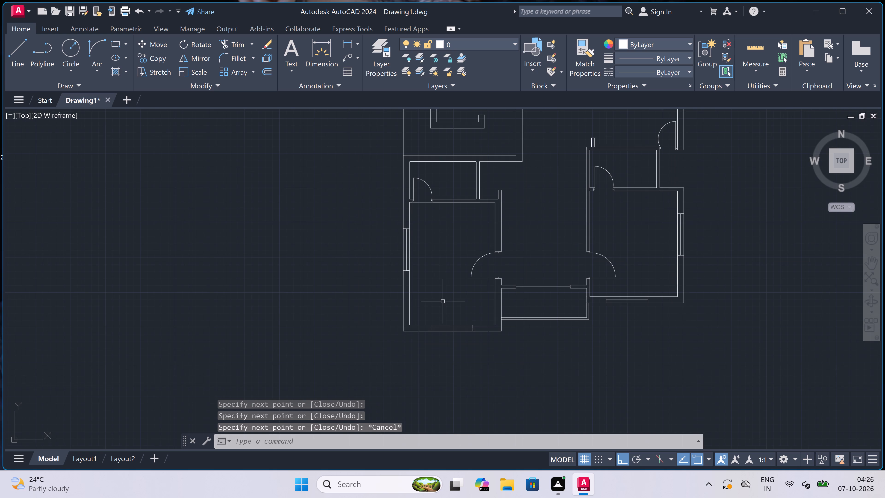
{"action": "scroll", "coordinate": [443, 301], "scroll_direction": "down", "scroll_amount": 2}
{"action": "scroll", "coordinate": [436, 256], "scroll_direction": "up", "scroll_amount": 4}
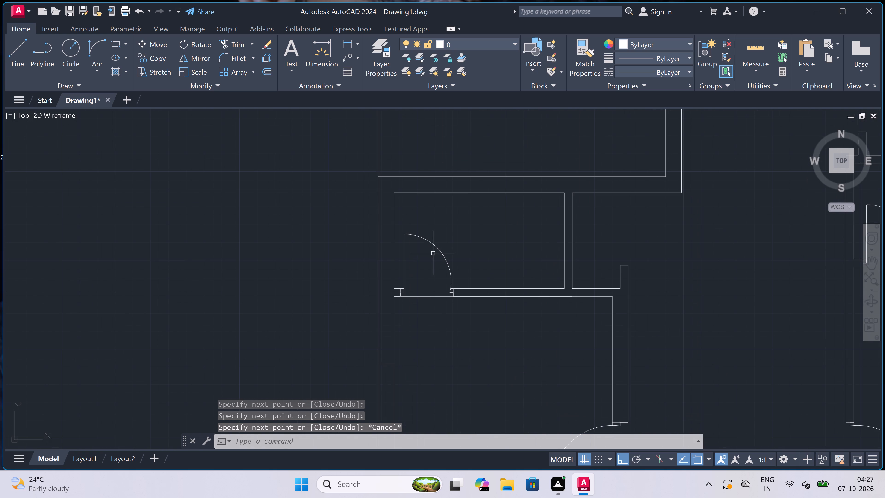
{"action": "key", "text": "space"}
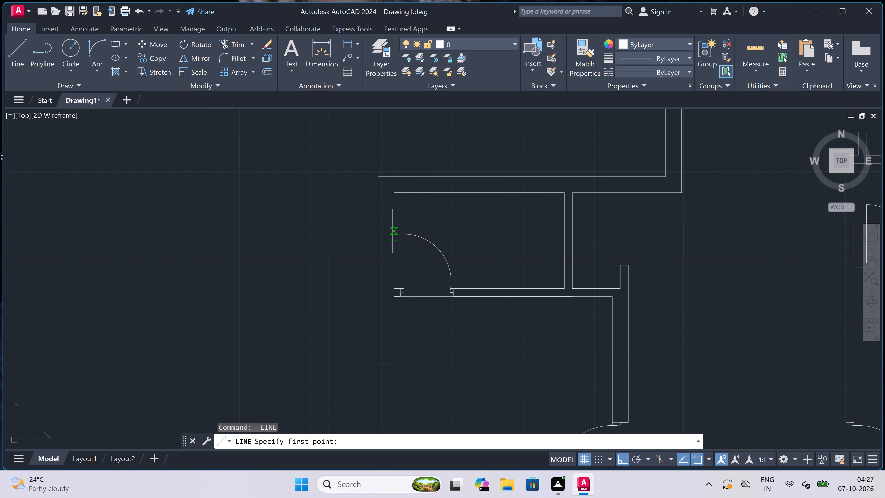
{"action": "scroll", "coordinate": [387, 222], "scroll_direction": "up", "scroll_amount": 1}
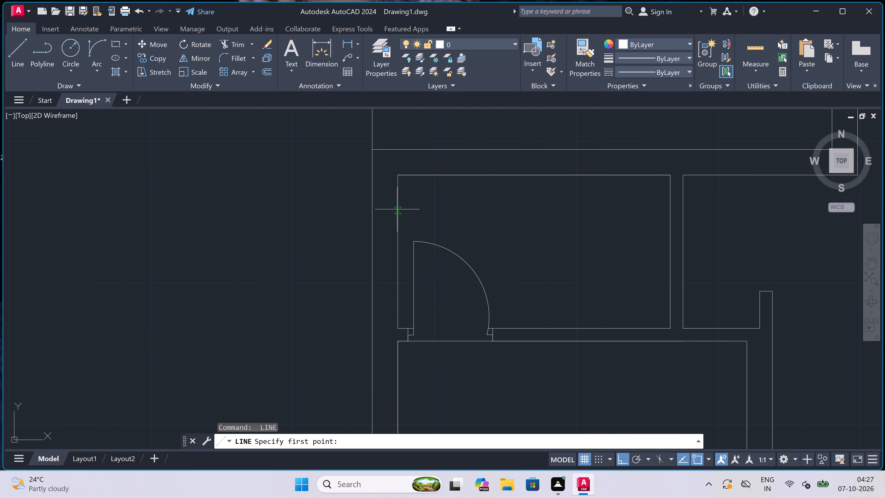
{"action": "left_click", "coordinate": [397, 203]}
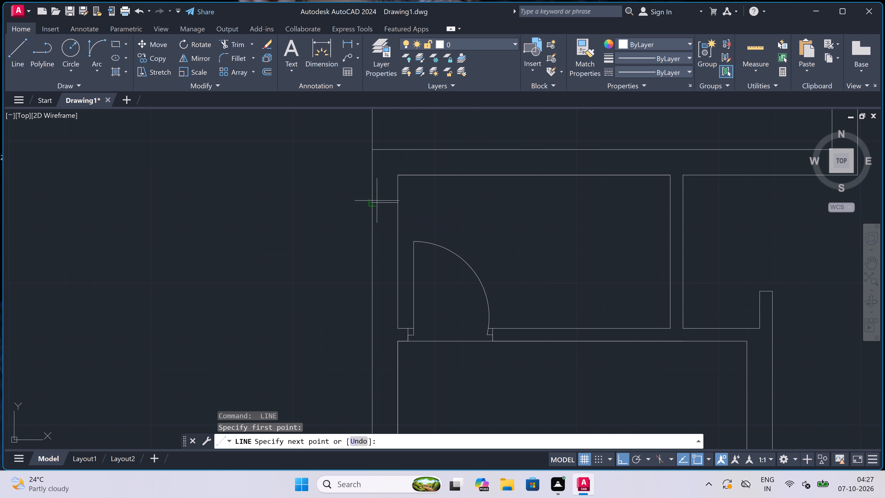
{"action": "left_click", "coordinate": [377, 201]}
{"action": "left_click", "coordinate": [384, 201]}
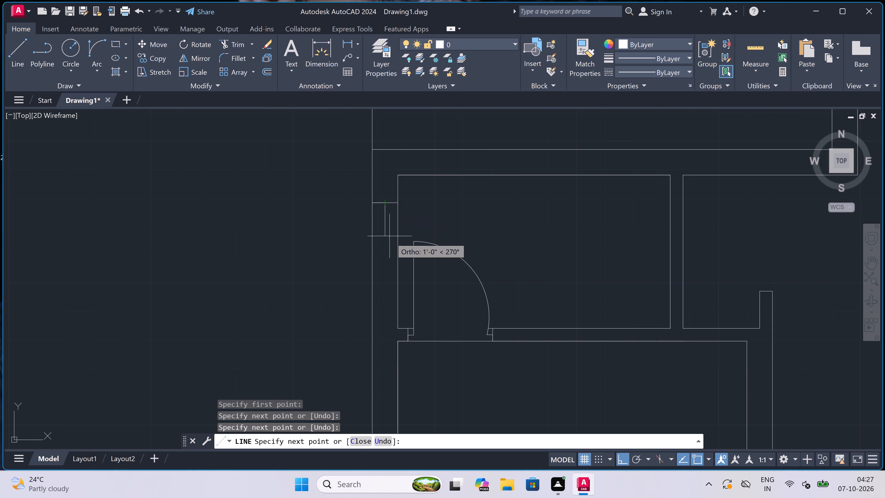
{"action": "type", "text": "2'"}
{"action": "key", "text": "space"}
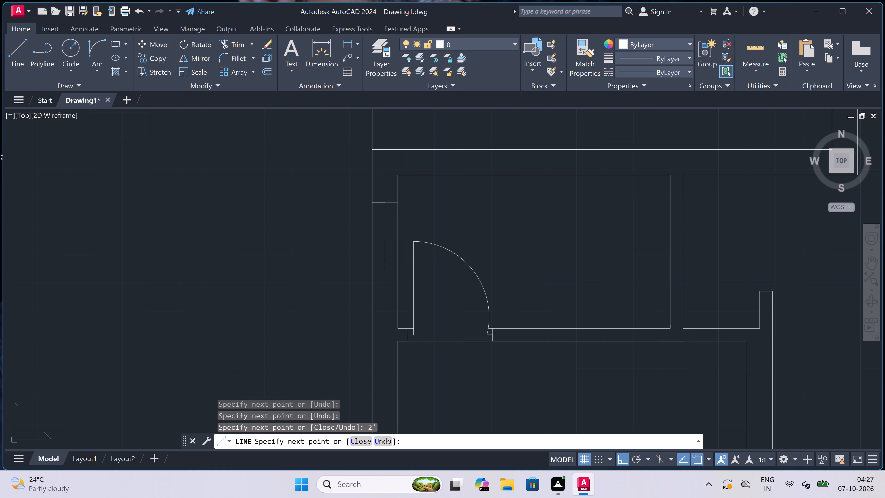
{"action": "left_click", "coordinate": [398, 270]}
{"action": "left_click", "coordinate": [374, 268]}
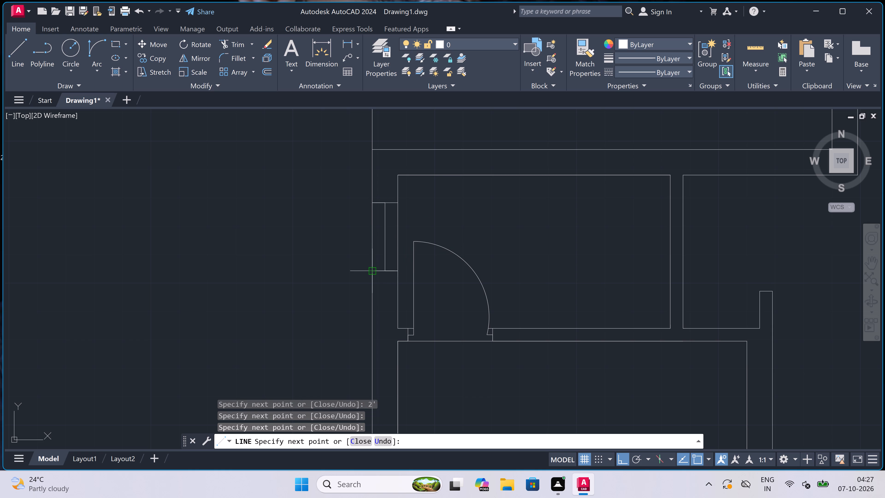
{"action": "key", "text": "Escape"}
Draw a 2' window in the right side wall of the small room above the lower-right room, with cross lines and a centre line.
{"action": "scroll", "coordinate": [374, 264], "scroll_direction": "down", "scroll_amount": 4}
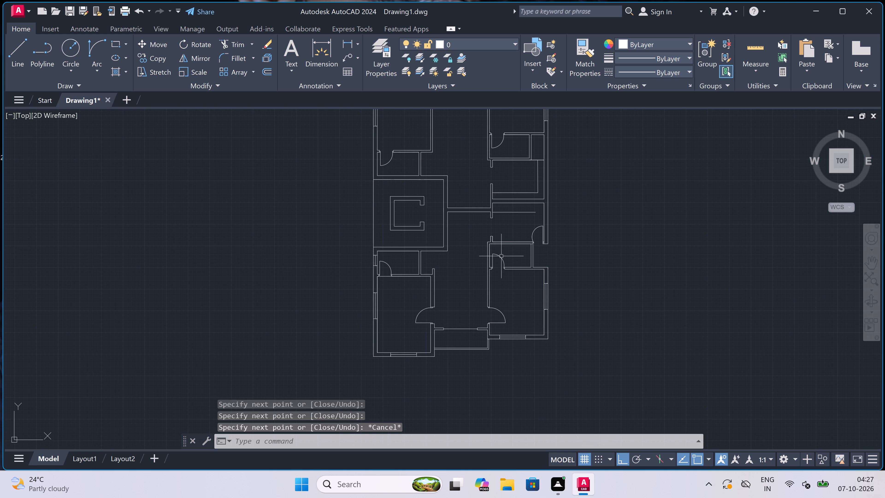
{"action": "scroll", "coordinate": [543, 254], "scroll_direction": "up", "scroll_amount": 3}
{"action": "key", "text": "space"}
{"action": "scroll", "coordinate": [489, 234], "scroll_direction": "up", "scroll_amount": 1}
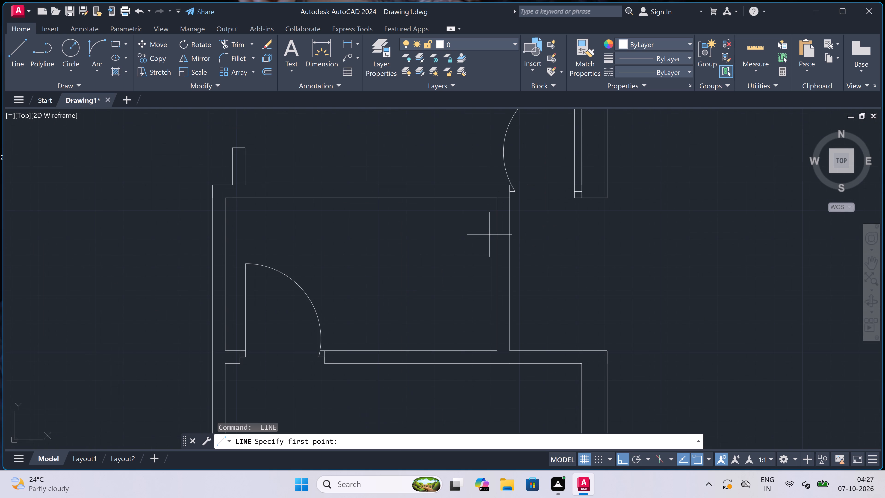
{"action": "left_click", "coordinate": [495, 230]}
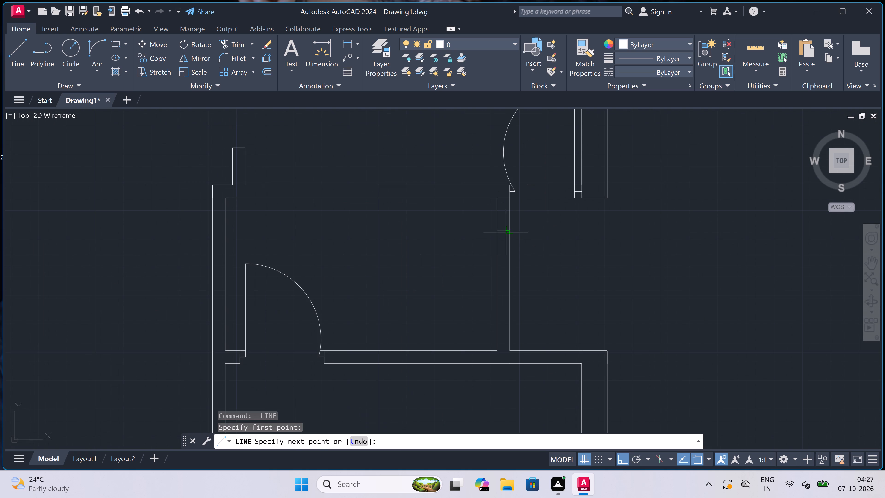
{"action": "left_click", "coordinate": [511, 233]}
{"action": "scroll", "coordinate": [501, 232], "scroll_direction": "up", "scroll_amount": 1}
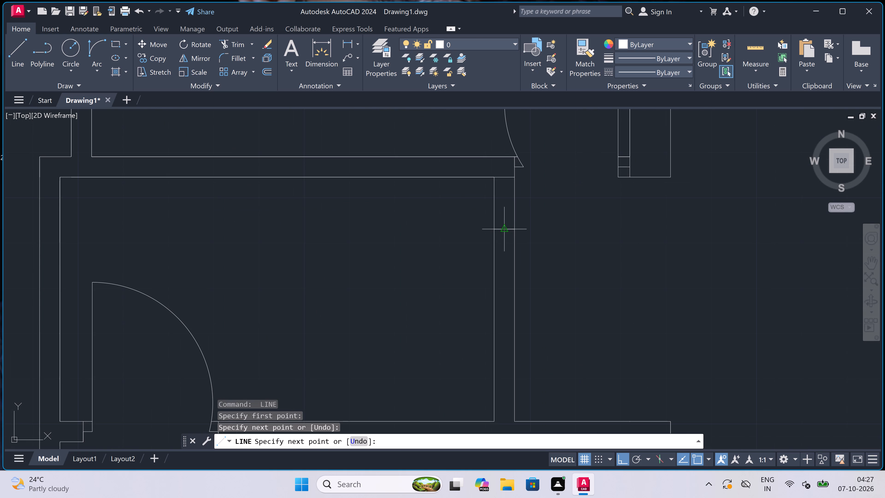
{"action": "left_click", "coordinate": [501, 232]}
{"action": "type", "text": "2'"}
{"action": "key", "text": "space"}
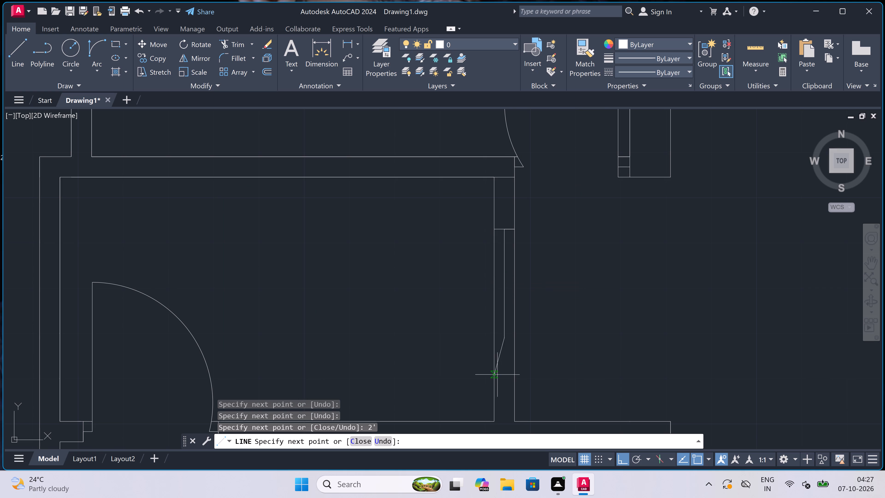
{"action": "scroll", "coordinate": [497, 374], "scroll_direction": "up", "scroll_amount": 1}
{"action": "left_click", "coordinate": [493, 315]}
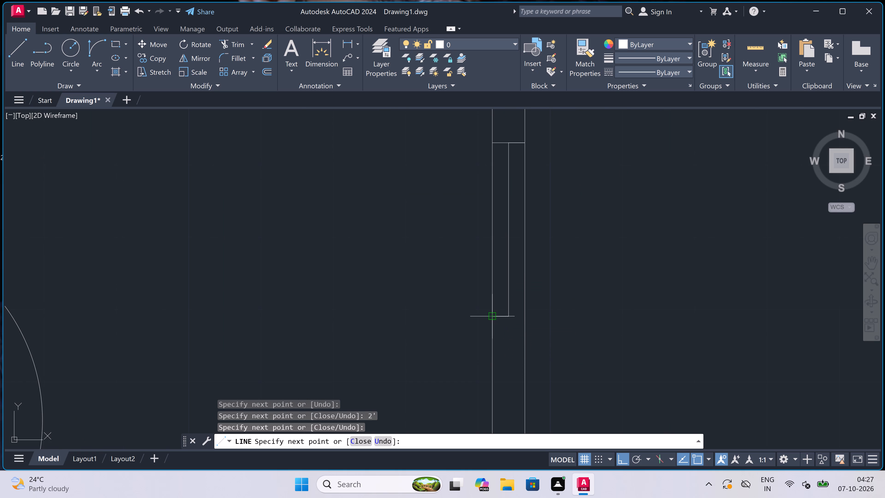
{"action": "left_click", "coordinate": [527, 317]}
{"action": "key", "text": "Escape"}
Trim the leftover horizontal segment crossing the wall junction at the upper-right corner of that small room.
{"action": "key", "text": "t"}
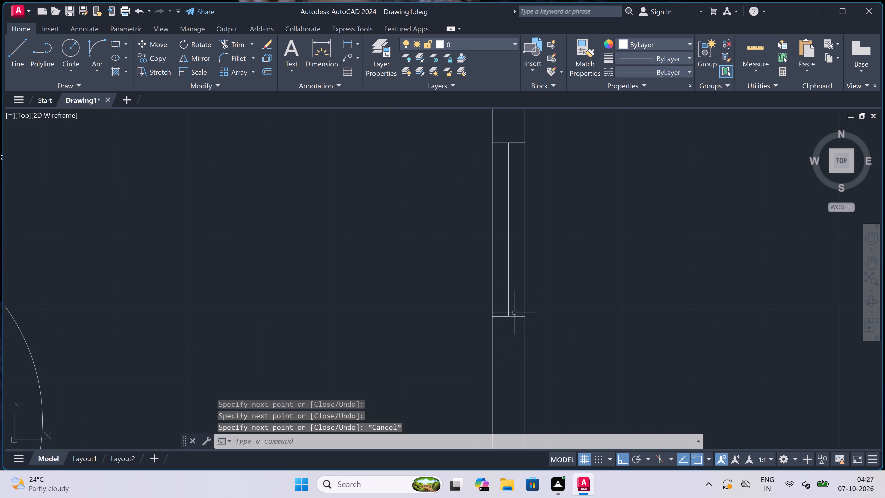
{"action": "key", "text": "r"}
{"action": "key", "text": "space"}
{"action": "scroll", "coordinate": [504, 302], "scroll_direction": "down", "scroll_amount": 2}
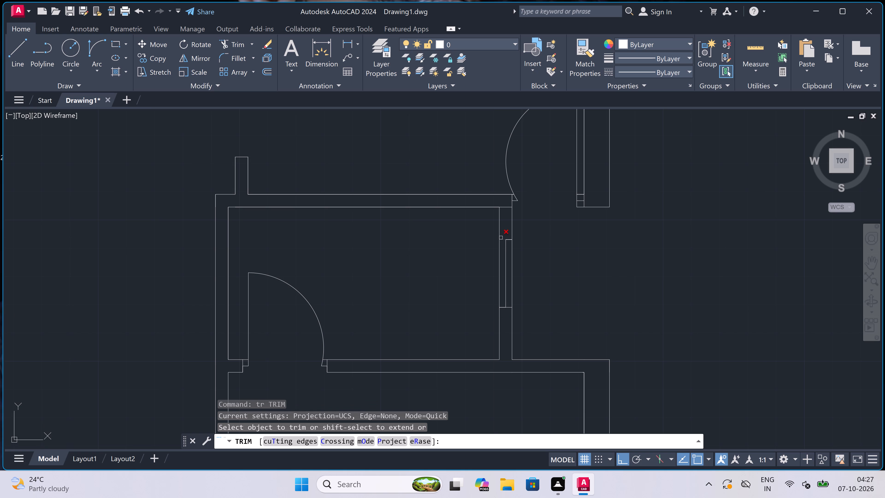
{"action": "scroll", "coordinate": [505, 207], "scroll_direction": "up", "scroll_amount": 3}
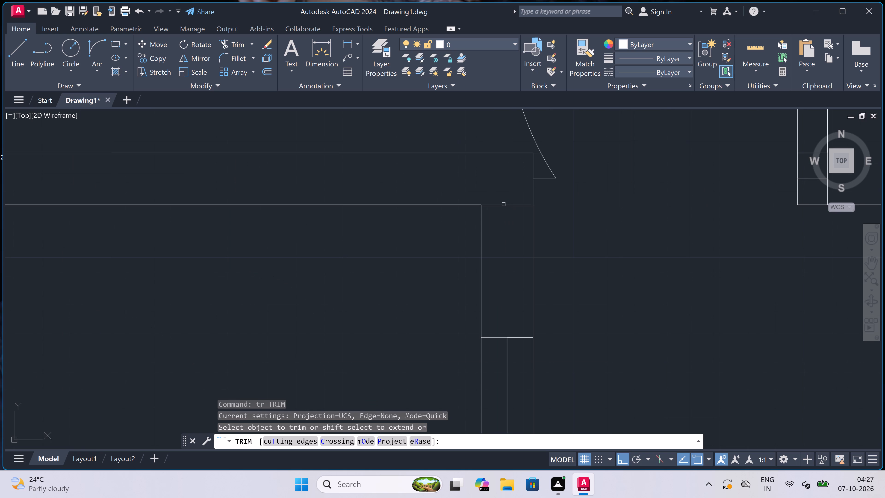
{"action": "left_click", "coordinate": [504, 202]}
{"action": "left_click", "coordinate": [506, 224]}
{"action": "scroll", "coordinate": [507, 224], "scroll_direction": "down", "scroll_amount": 4}
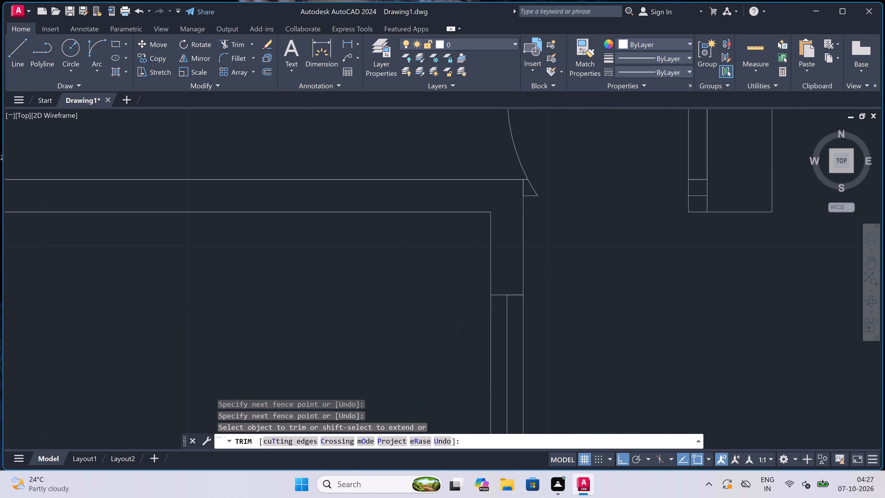
{"action": "key", "text": "Escape"}
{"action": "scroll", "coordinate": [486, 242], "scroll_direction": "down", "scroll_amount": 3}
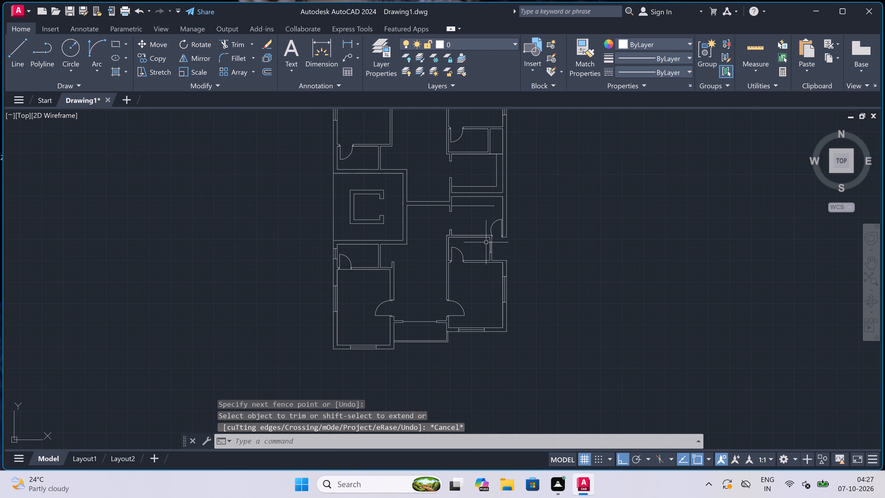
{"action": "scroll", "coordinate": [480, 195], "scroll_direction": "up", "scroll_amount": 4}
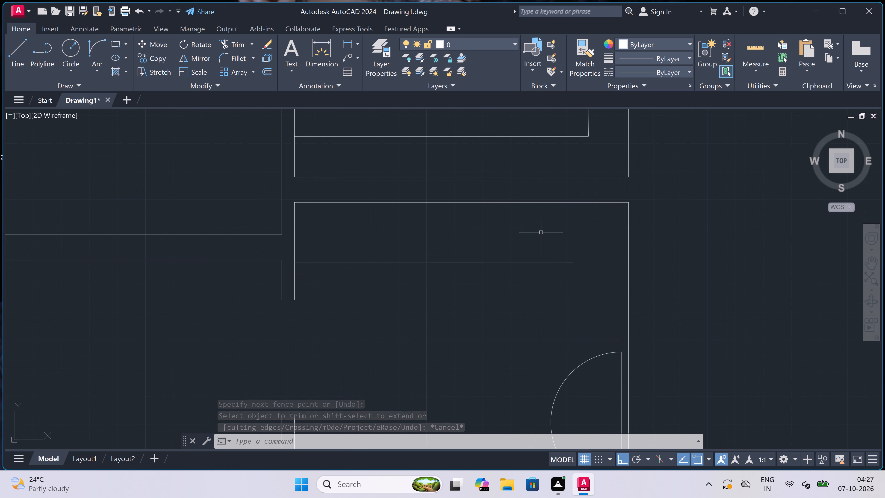
Extend the horizontal line below the top wall of the middle-right room to the inner face of the right wall.
{"action": "key", "text": "e"}
{"action": "key", "text": "x"}
{"action": "key", "text": "space"}
{"action": "left_click", "coordinate": [523, 229]}
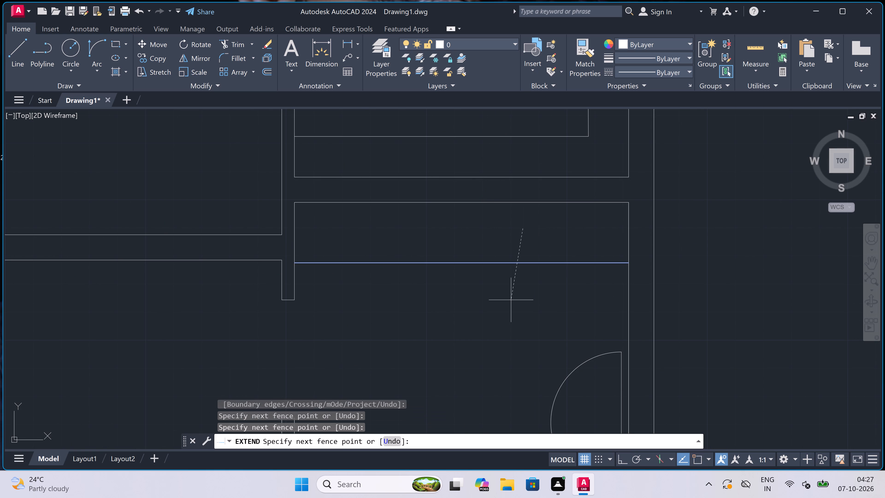
{"action": "left_click", "coordinate": [502, 348]}
{"action": "scroll", "coordinate": [458, 272], "scroll_direction": "down", "scroll_amount": 5}
{"action": "scroll", "coordinate": [433, 277], "scroll_direction": "up", "scroll_amount": 2}
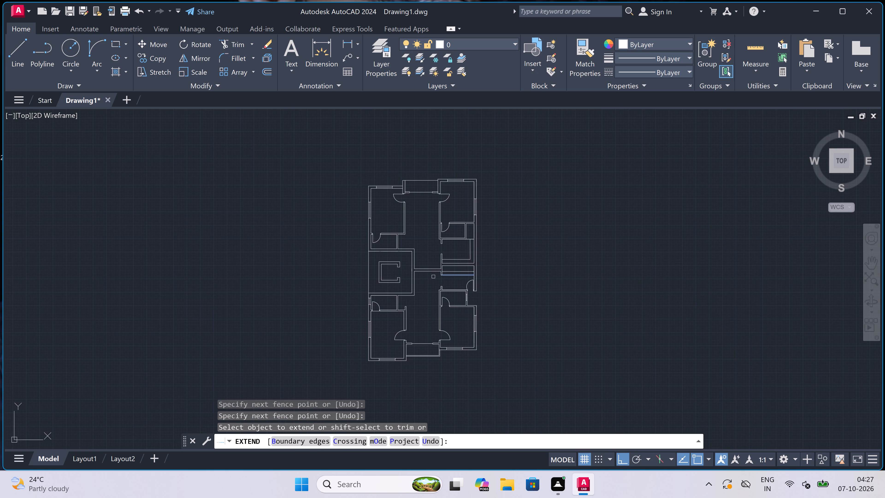
{"action": "key", "text": "Escape"}
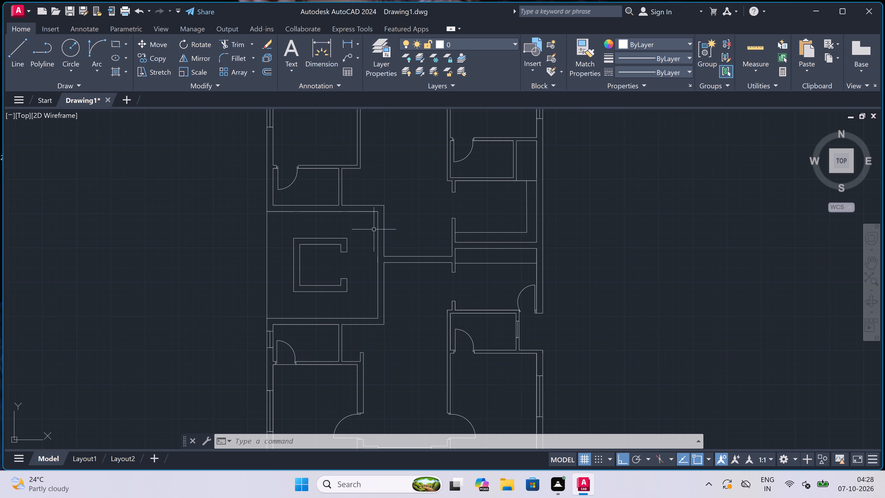
Draw a cross line just below the top of the short wall stub at the lower-left room's upper-right corner.
{"action": "scroll", "coordinate": [406, 255], "scroll_direction": "down", "scroll_amount": 1}
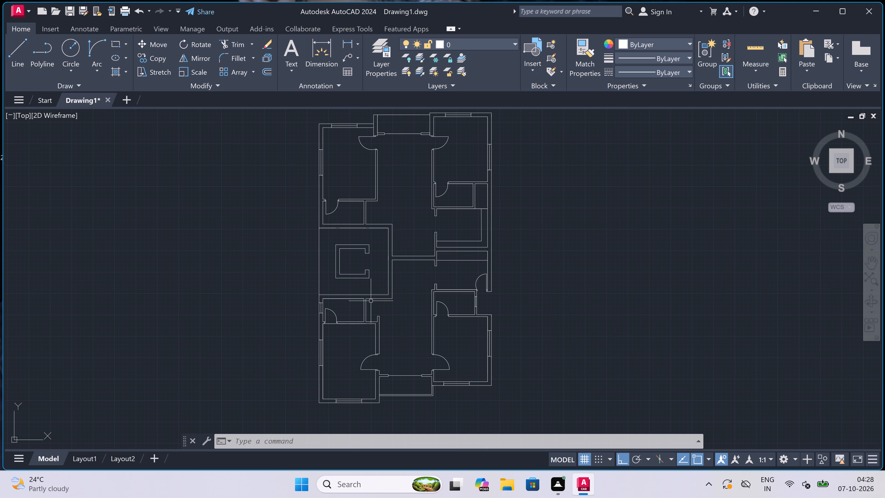
{"action": "scroll", "coordinate": [373, 309], "scroll_direction": "up", "scroll_amount": 4}
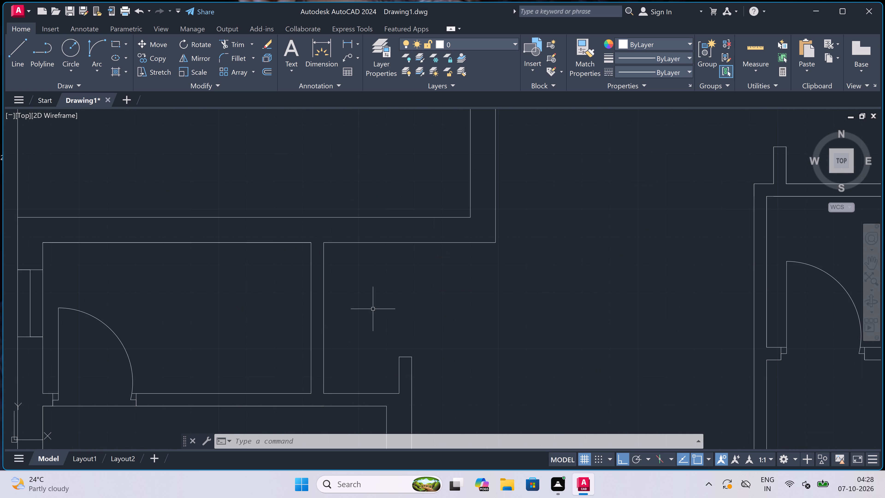
{"action": "type", "text": "l"}
{"action": "key", "text": "space"}
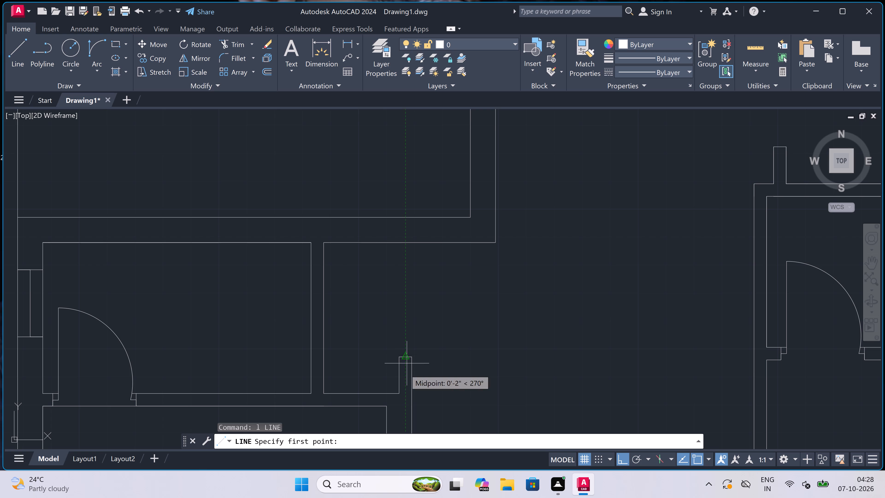
{"action": "scroll", "coordinate": [398, 374], "scroll_direction": "up", "scroll_amount": 1}
{"action": "left_click", "coordinate": [400, 366]}
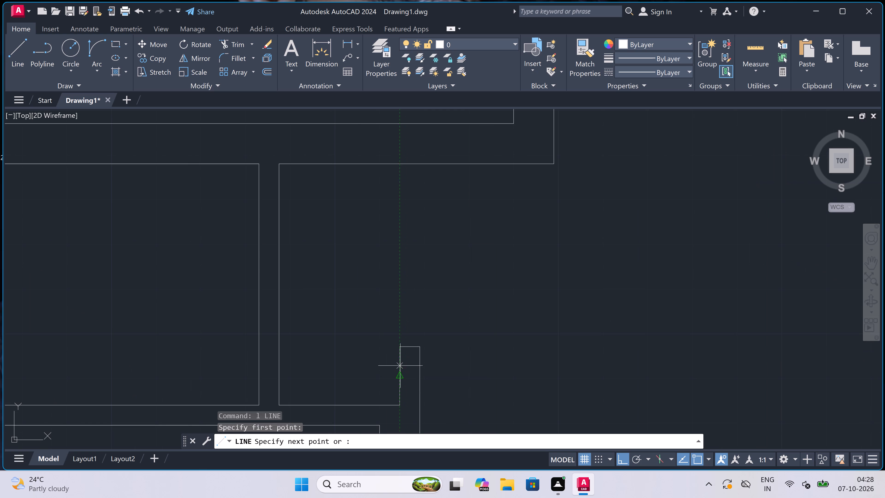
{"action": "left_click", "coordinate": [417, 367]}
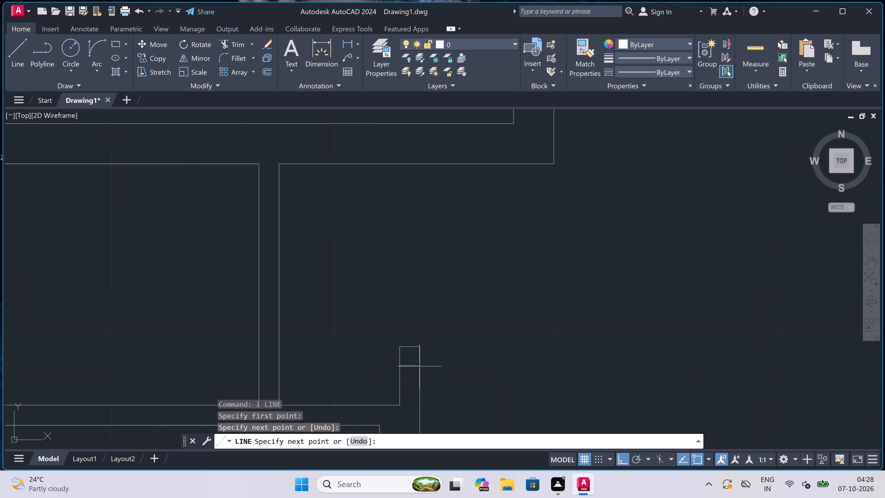
{"action": "key", "text": "Escape"}
Trim the stub's two sides above the cross line and remove its old end line.
{"action": "key", "text": "t"}
{"action": "key", "text": "r"}
{"action": "key", "text": "space"}
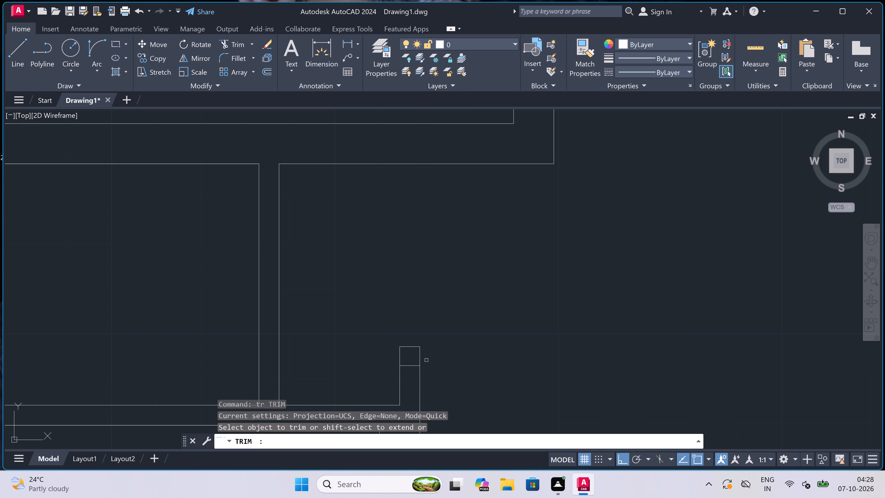
{"action": "left_click", "coordinate": [426, 358]}
{"action": "left_click", "coordinate": [397, 352]}
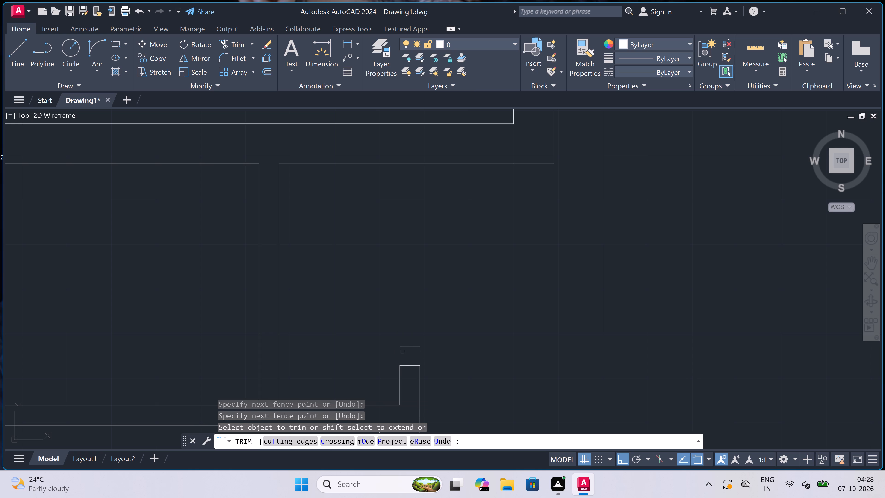
{"action": "left_click", "coordinate": [405, 351]}
{"action": "left_click", "coordinate": [408, 339]}
{"action": "key", "text": "Escape"}
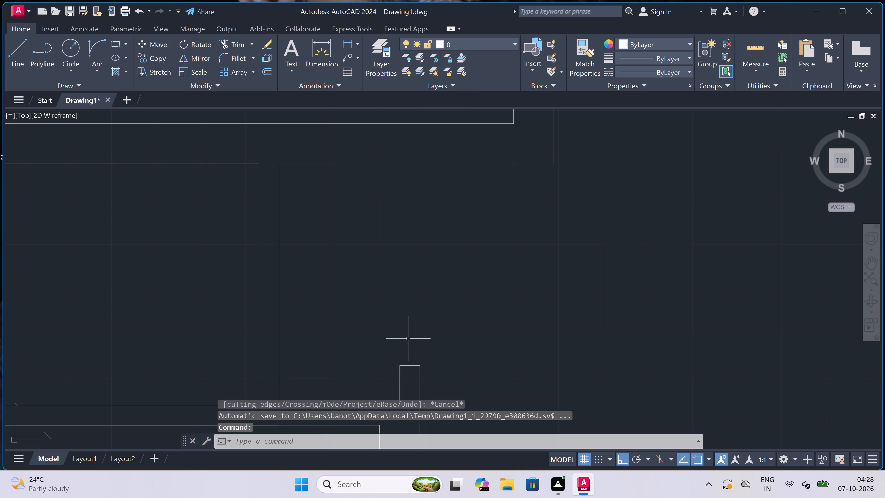
In the bottom wall of the middle-left room, draw the left door jamb with a 2" stop and a 3'3" door leaf line downward.
{"action": "key", "text": "l"}
{"action": "key", "text": "space"}
{"action": "scroll", "coordinate": [408, 337], "scroll_direction": "down", "scroll_amount": 1}
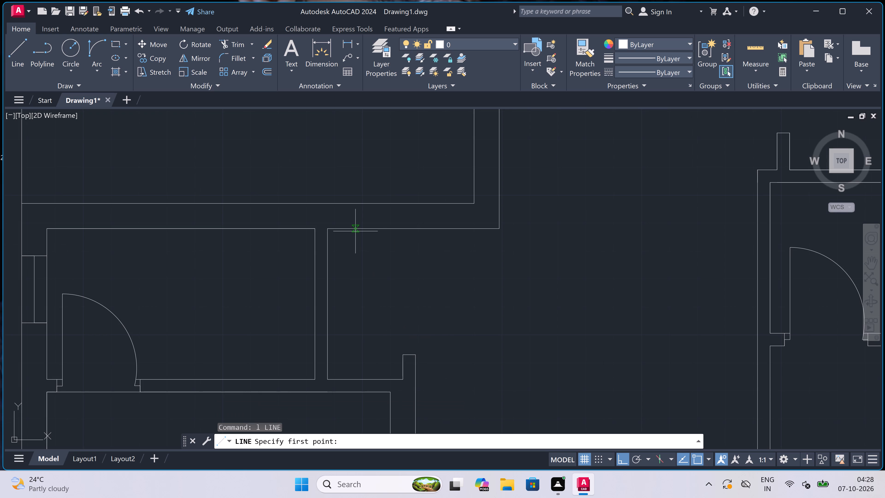
{"action": "left_click", "coordinate": [349, 226]}
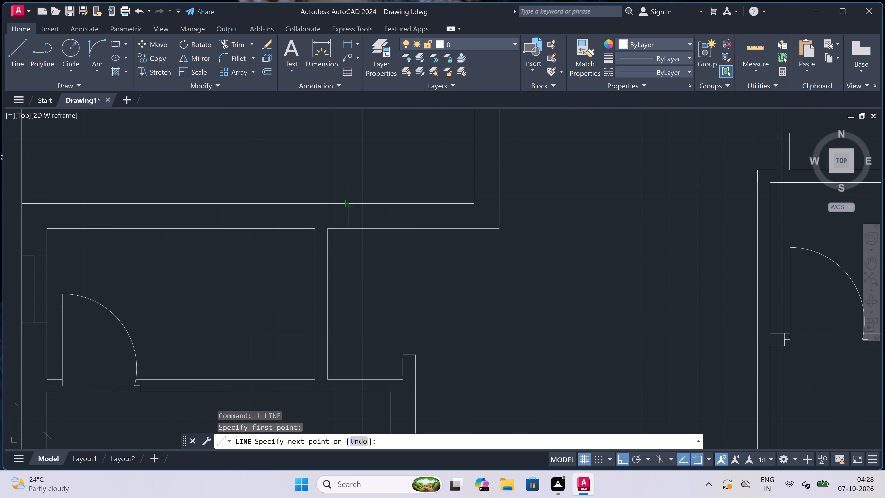
{"action": "left_click", "coordinate": [351, 205]}
{"action": "left_click", "coordinate": [350, 214]}
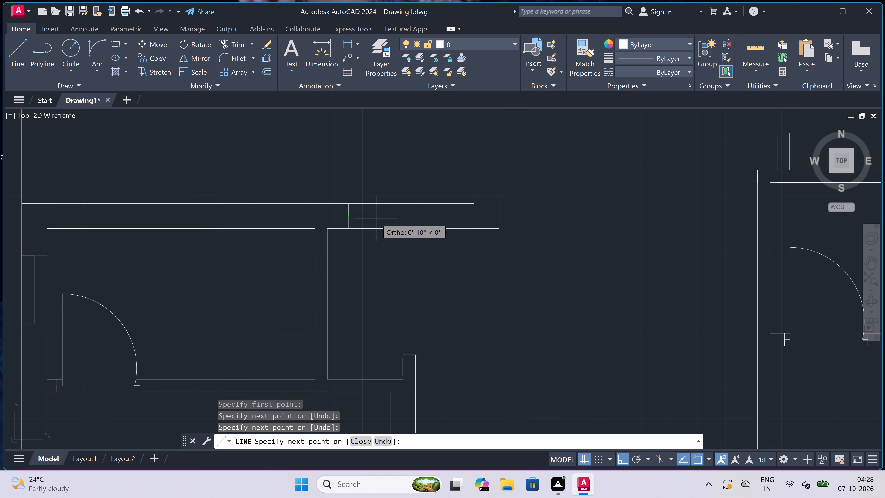
{"action": "type", "text": "2\""}
{"action": "key", "text": "space"}
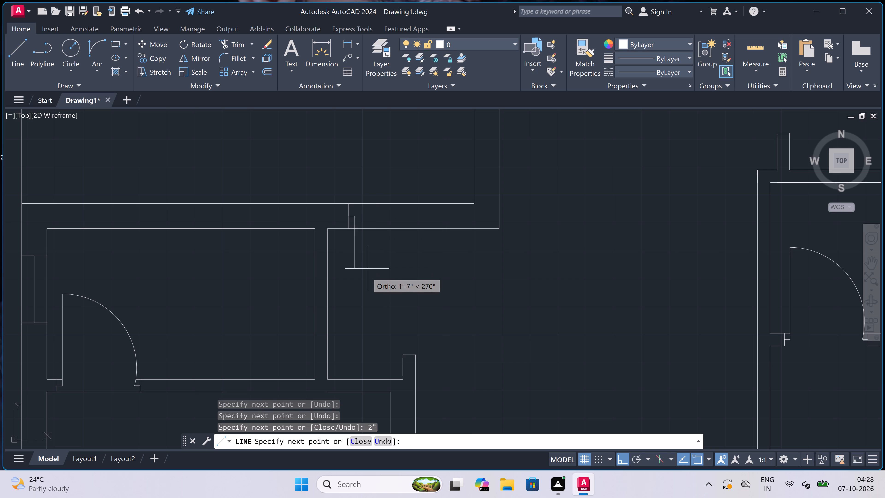
{"action": "type", "text": "3'3\""}
{"action": "key", "text": "space"}
{"action": "key", "text": "Escape"}
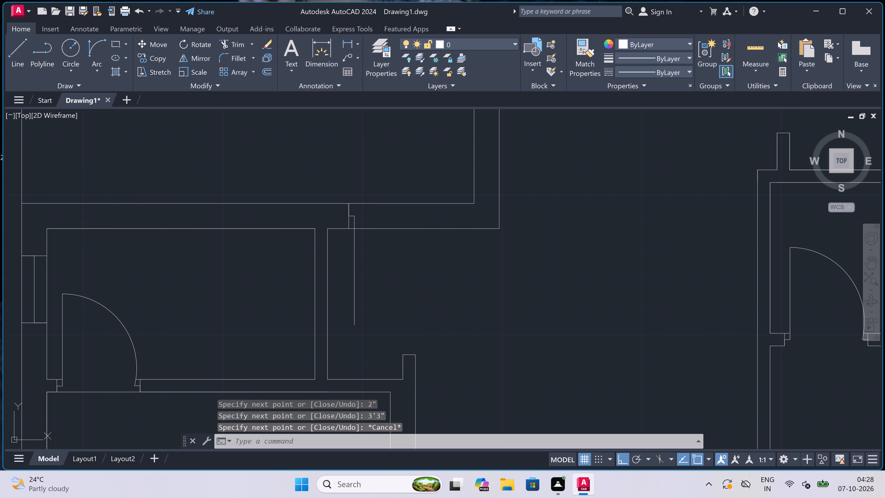
Draw the opposite door jamb across the wall near its right corner, with a 2" stop line from the jamb's midpoint.
{"action": "key", "text": "space"}
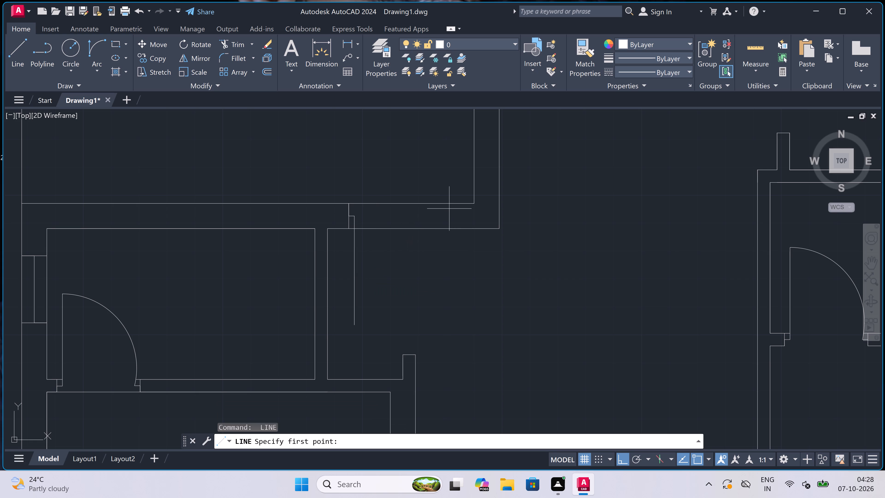
{"action": "double_click", "coordinate": [459, 205]}
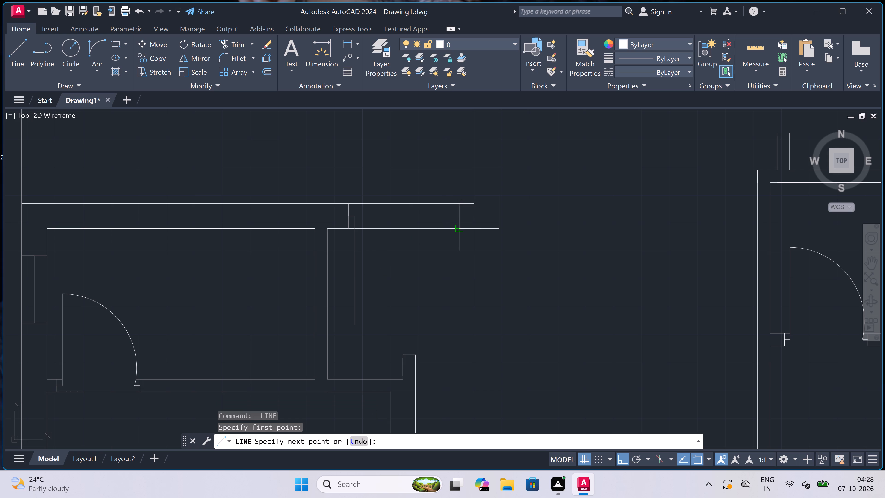
{"action": "left_click", "coordinate": [457, 228]}
{"action": "left_click", "coordinate": [455, 217]}
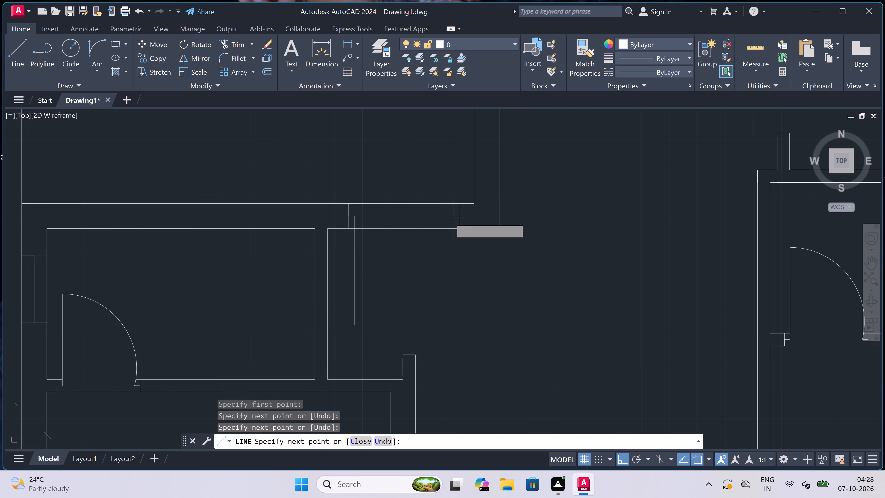
{"action": "type", "text": "2\""}
{"action": "key", "text": "space"}
{"action": "key", "text": "Escape"}
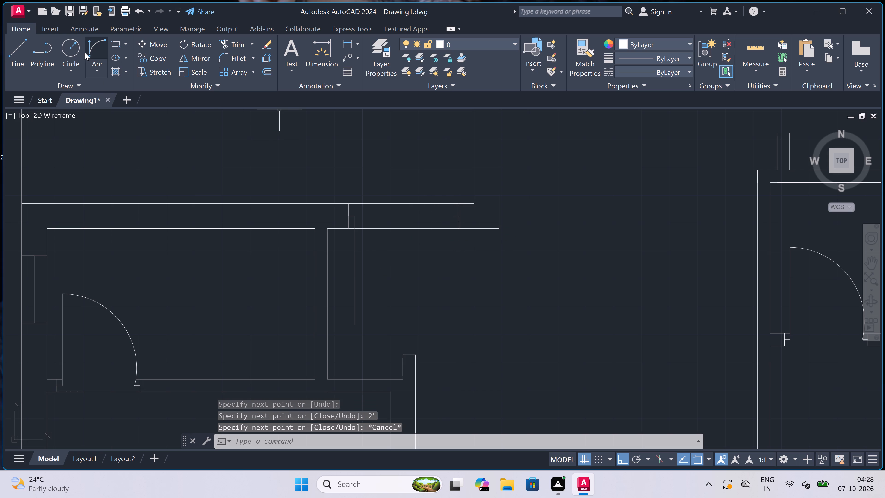
Draw the door swing arc from the lower end of the leaf line to the right jamb's stop.
{"action": "left_click", "coordinate": [95, 45]}
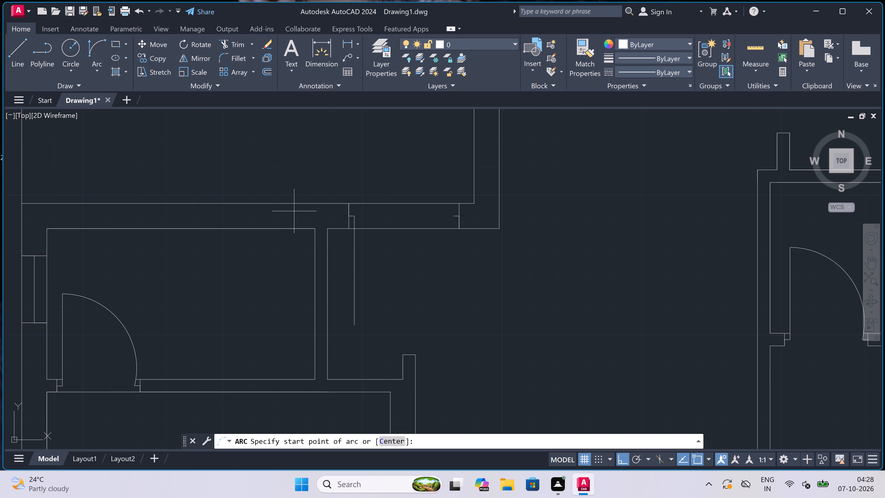
{"action": "left_click", "coordinate": [354, 322]}
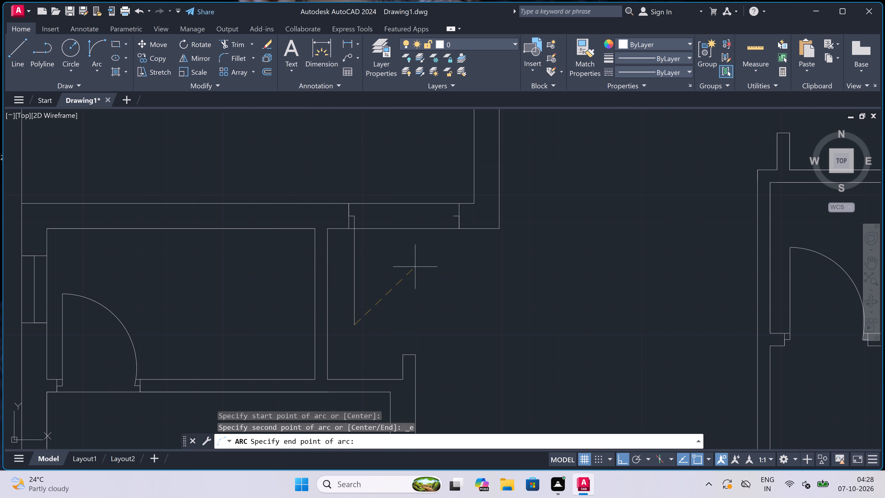
{"action": "left_click", "coordinate": [452, 215]}
{"action": "double_click", "coordinate": [473, 275]}
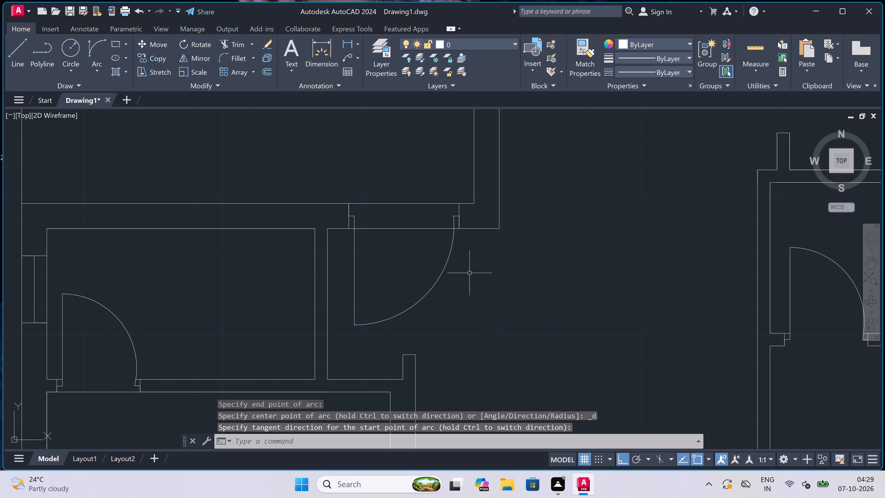
Trim both wall lines between the two jambs to open the doorway.
{"action": "key", "text": "t"}
{"action": "key", "text": "r"}
{"action": "key", "text": "space"}
{"action": "left_click", "coordinate": [370, 159]}
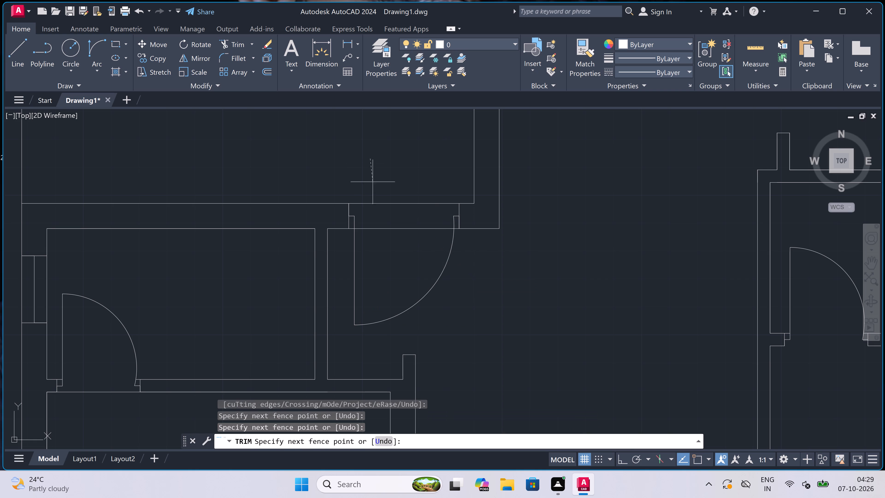
{"action": "double_click", "coordinate": [383, 243]}
{"action": "scroll", "coordinate": [392, 242], "scroll_direction": "down", "scroll_amount": 5}
{"action": "scroll", "coordinate": [393, 238], "scroll_direction": "up", "scroll_amount": 3}
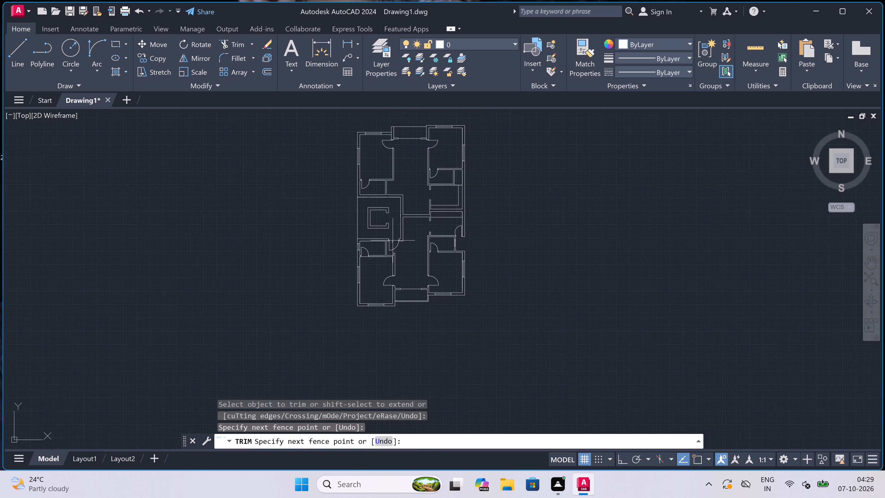
{"action": "left_click", "coordinate": [395, 234]}
{"action": "scroll", "coordinate": [395, 234], "scroll_direction": "down", "scroll_amount": 2}
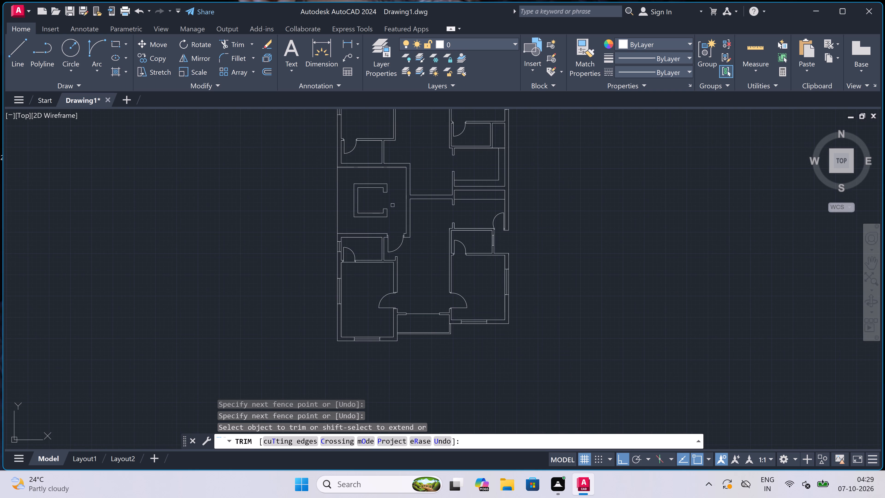
{"action": "key", "text": "Escape"}
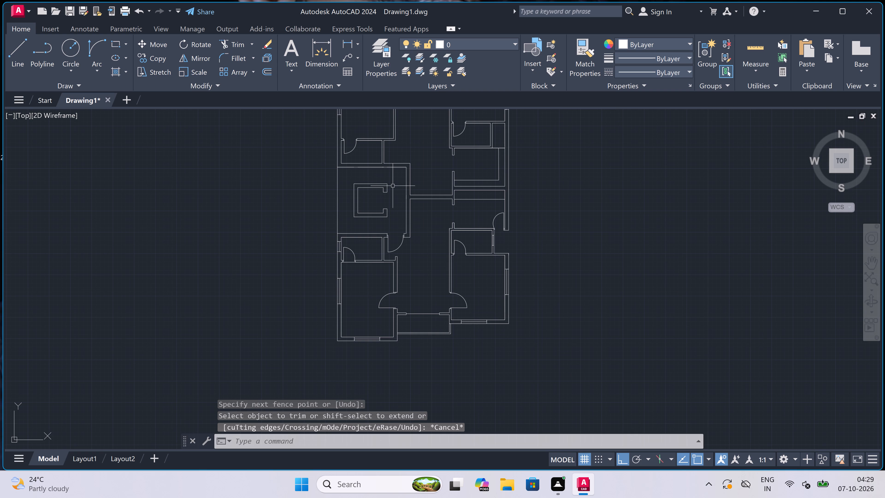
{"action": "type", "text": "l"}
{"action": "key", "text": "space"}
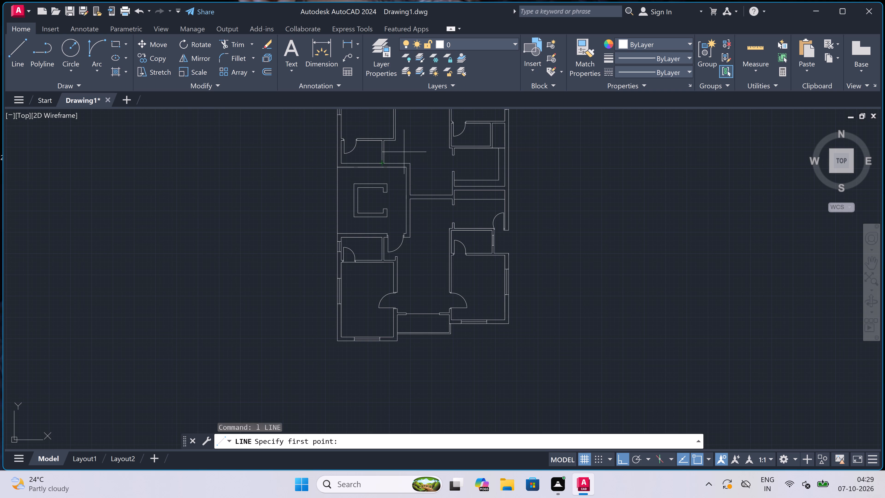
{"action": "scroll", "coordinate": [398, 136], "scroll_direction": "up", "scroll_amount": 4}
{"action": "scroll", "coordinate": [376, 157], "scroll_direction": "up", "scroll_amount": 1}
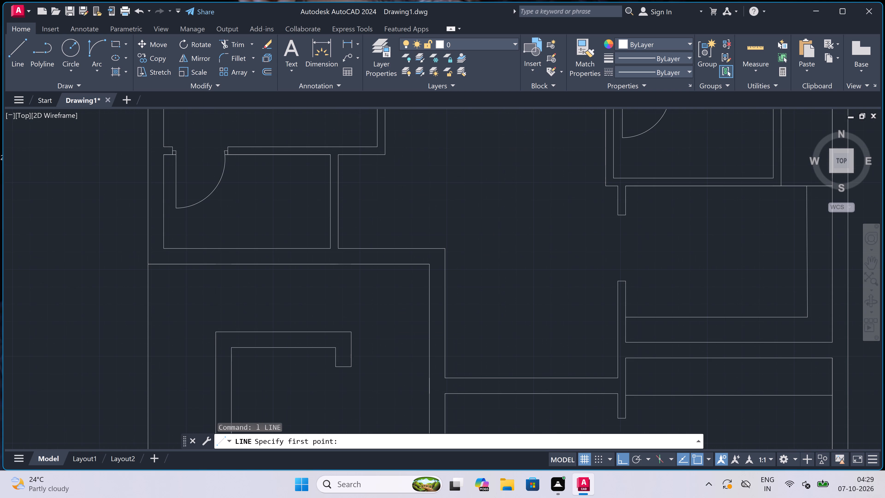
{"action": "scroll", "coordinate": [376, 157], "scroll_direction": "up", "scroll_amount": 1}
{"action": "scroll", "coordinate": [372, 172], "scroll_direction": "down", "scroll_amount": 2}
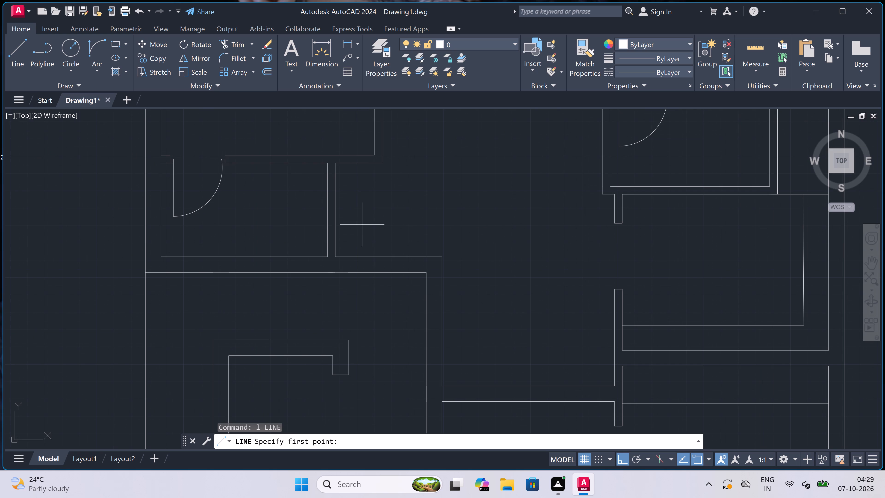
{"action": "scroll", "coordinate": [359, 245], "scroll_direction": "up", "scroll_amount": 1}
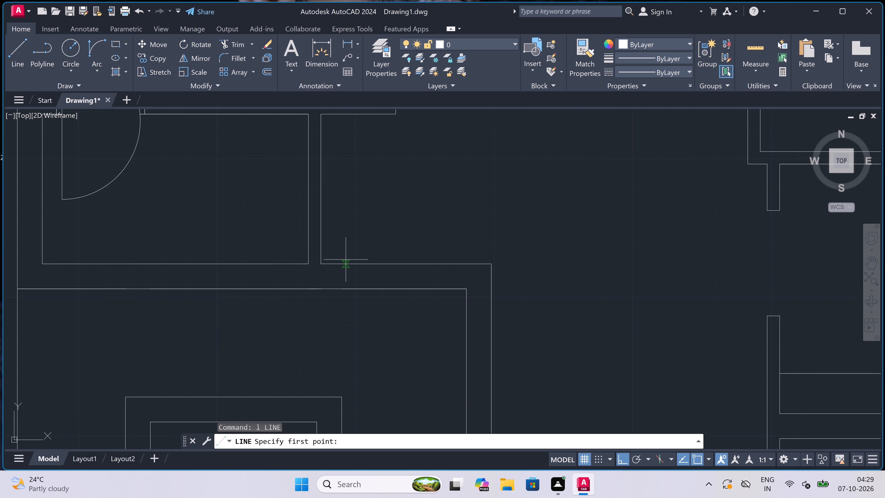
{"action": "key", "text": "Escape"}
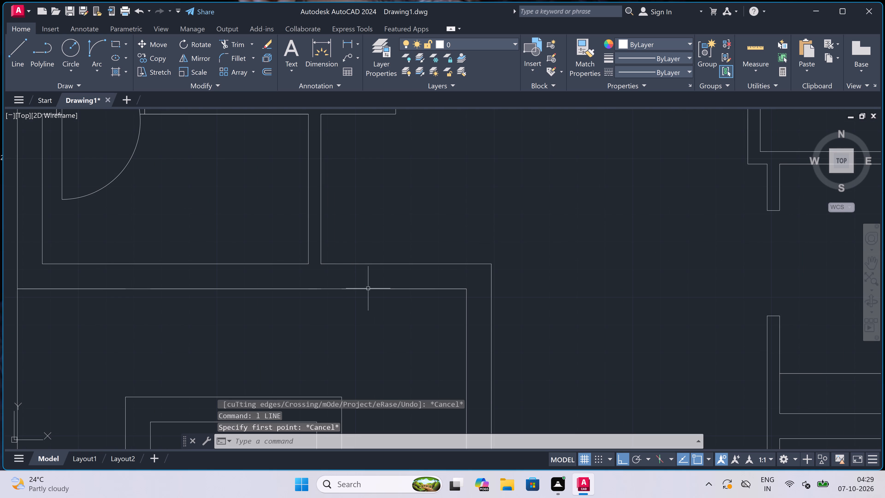
Erase the overlapping line on the lower face of the middle-left room's top wall.
{"action": "left_click", "coordinate": [369, 291]}
{"action": "left_click", "coordinate": [369, 290]}
{"action": "left_click", "coordinate": [369, 290]}
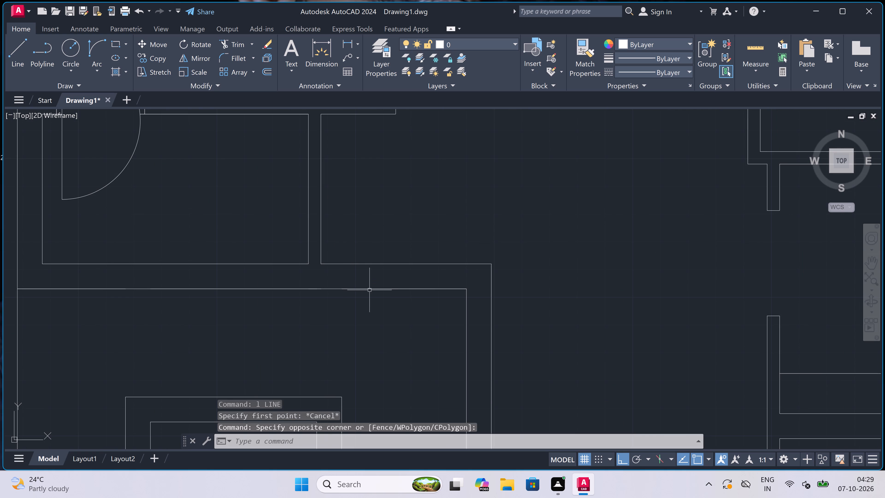
{"action": "key", "text": "Delete"}
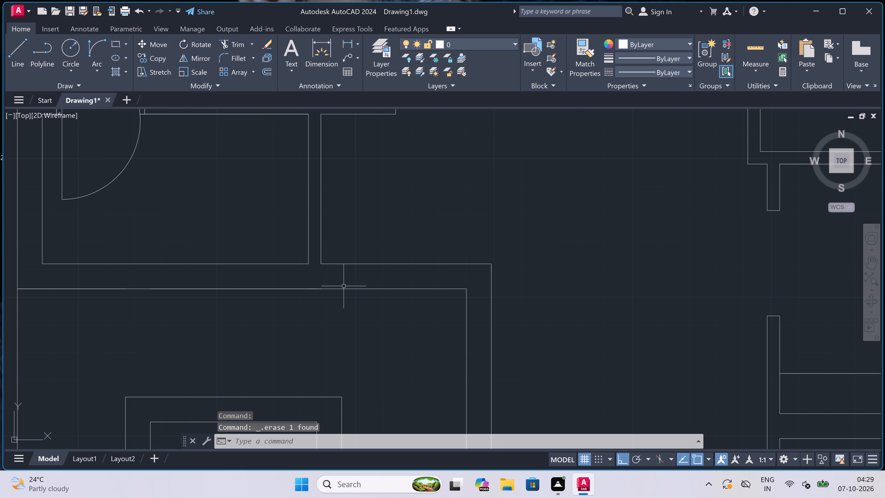
Erase the remaining overlapping line segments along the lower face of the middle-left room's top wall.
{"action": "left_click", "coordinate": [254, 289]}
{"action": "key", "text": "Delete"}
{"action": "left_click", "coordinate": [99, 290]}
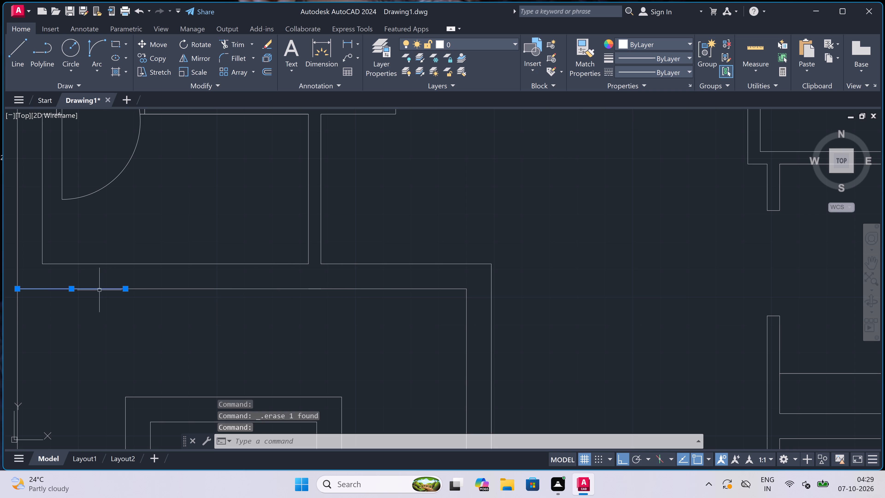
{"action": "key", "text": "Delete"}
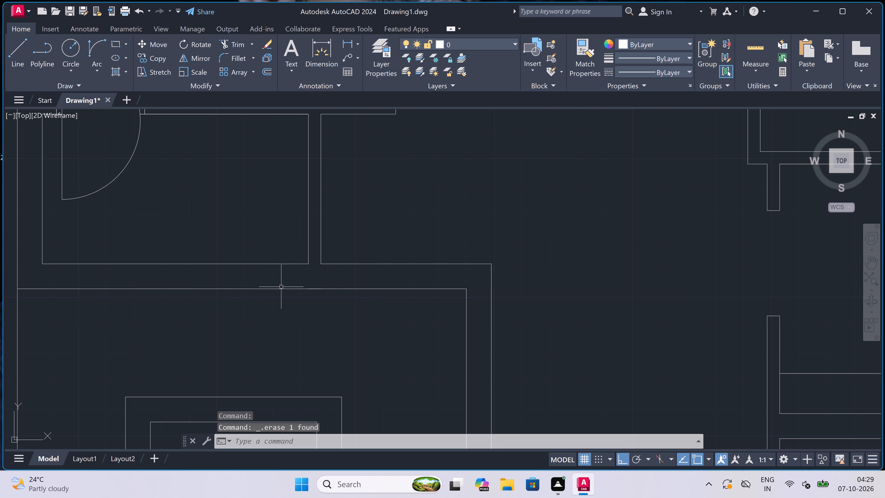
{"action": "left_click", "coordinate": [315, 289]}
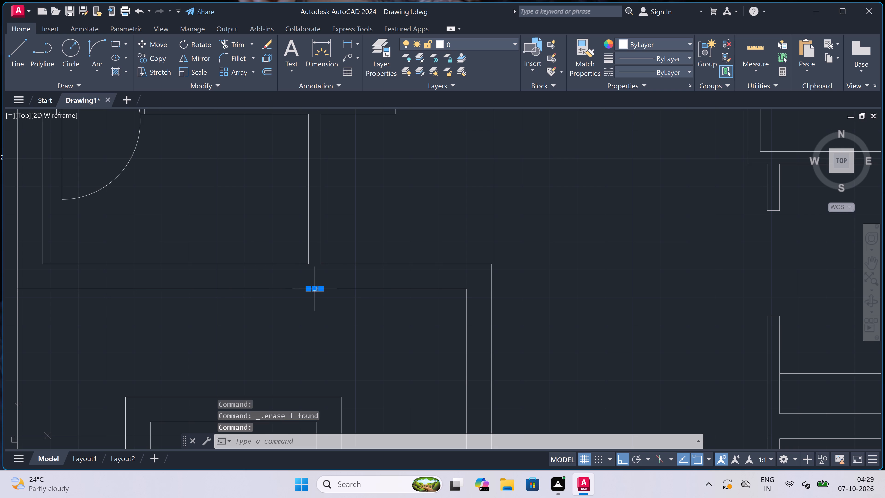
{"action": "key", "text": "Delete"}
Draw a door jamb across the top wall just right of the partition, with a 2" stop from its midpoint and a 3'3" leaf line upward.
{"action": "key", "text": "l"}
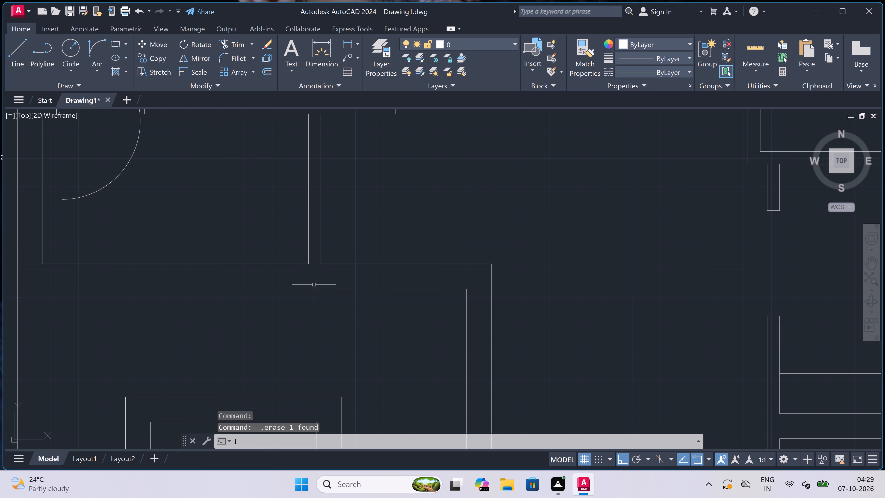
{"action": "key", "text": "space"}
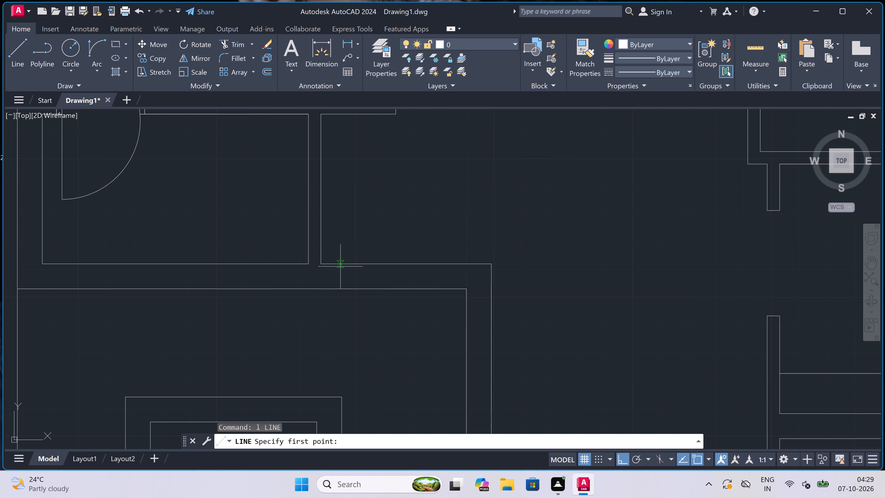
{"action": "left_click", "coordinate": [343, 265]}
{"action": "left_click", "coordinate": [345, 282]}
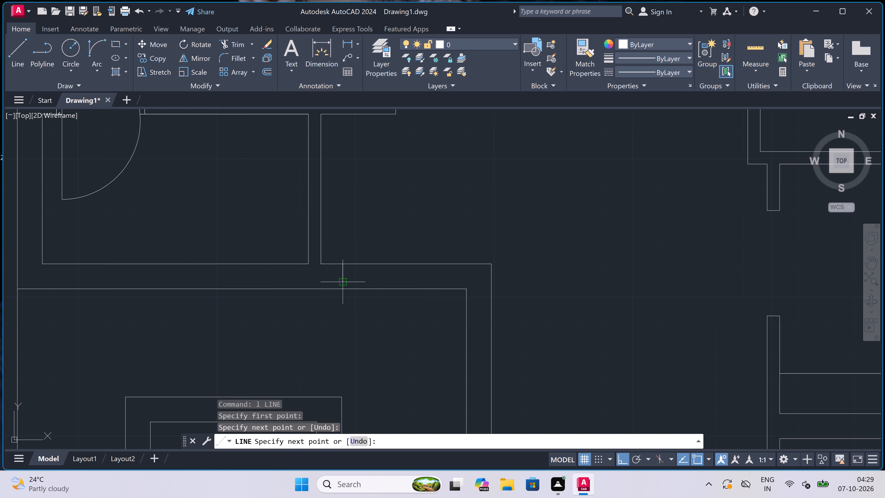
{"action": "left_click", "coordinate": [344, 288]}
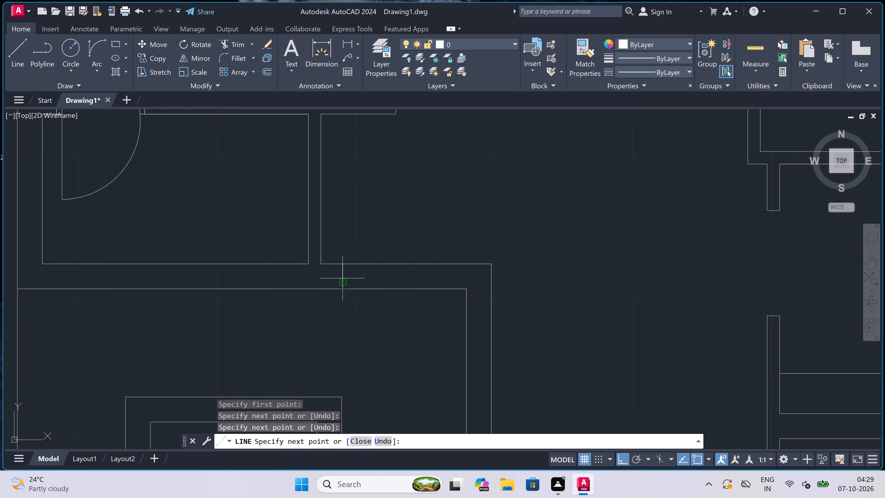
{"action": "scroll", "coordinate": [342, 277], "scroll_direction": "up", "scroll_amount": 2}
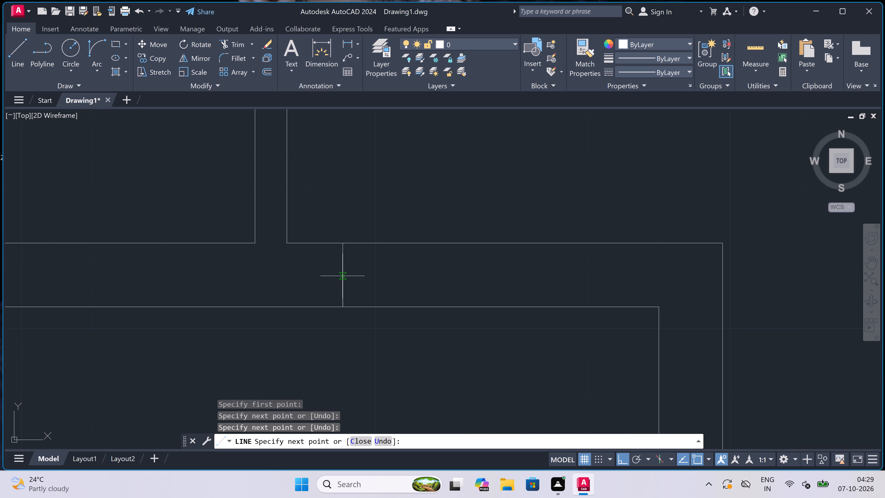
{"action": "left_click", "coordinate": [342, 276]}
{"action": "type", "text": "2\""}
{"action": "key", "text": "space"}
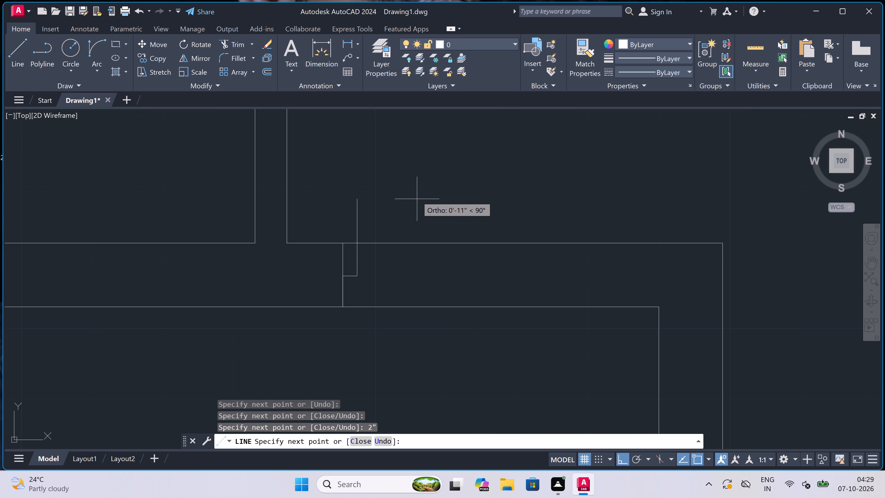
{"action": "scroll", "coordinate": [417, 197], "scroll_direction": "down", "scroll_amount": 4}
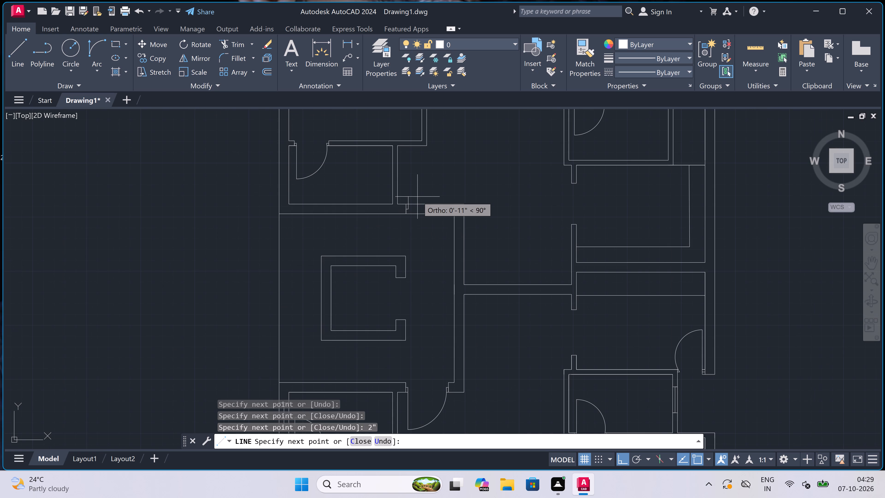
{"action": "scroll", "coordinate": [417, 196], "scroll_direction": "up", "scroll_amount": 3}
{"action": "type", "text": "3'3\""}
{"action": "key", "text": "space"}
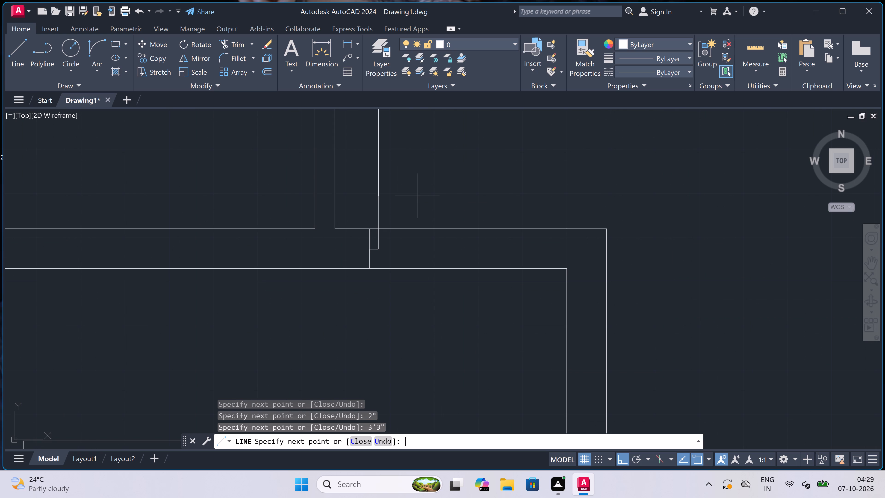
{"action": "key", "text": "Escape"}
Draw the opposite door jamb across the wall near its right corner, with a 2" stop line leftward from the jamb's midpoint.
{"action": "scroll", "coordinate": [417, 196], "scroll_direction": "down", "scroll_amount": 3}
{"action": "scroll", "coordinate": [419, 174], "scroll_direction": "up", "scroll_amount": 2}
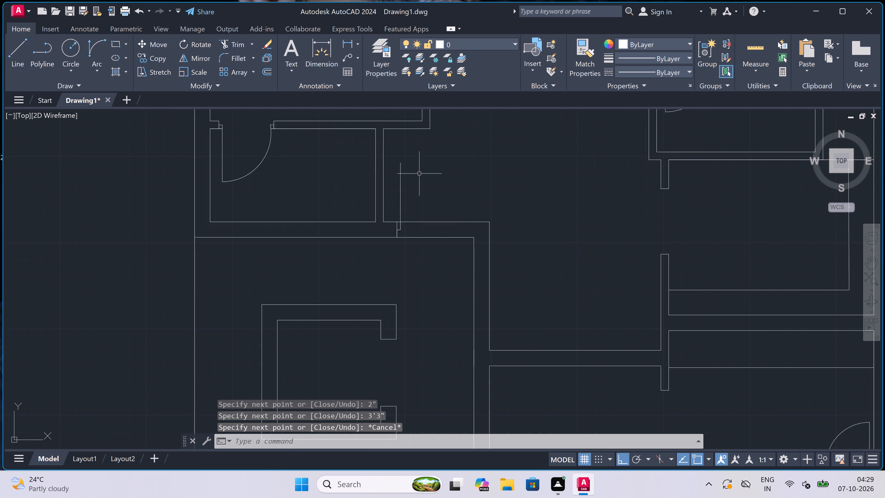
{"action": "scroll", "coordinate": [425, 161], "scroll_direction": "up", "scroll_amount": 2}
{"action": "scroll", "coordinate": [442, 169], "scroll_direction": "down", "scroll_amount": 1}
{"action": "key", "text": "space"}
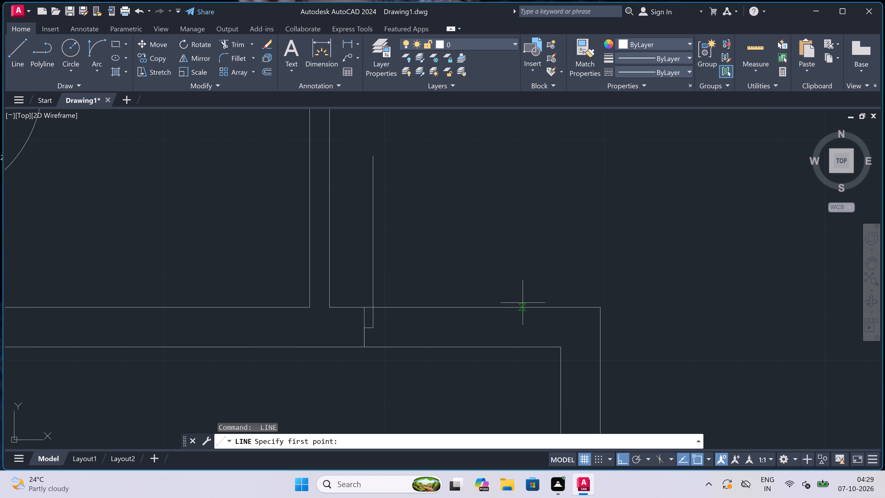
{"action": "left_click", "coordinate": [531, 306]}
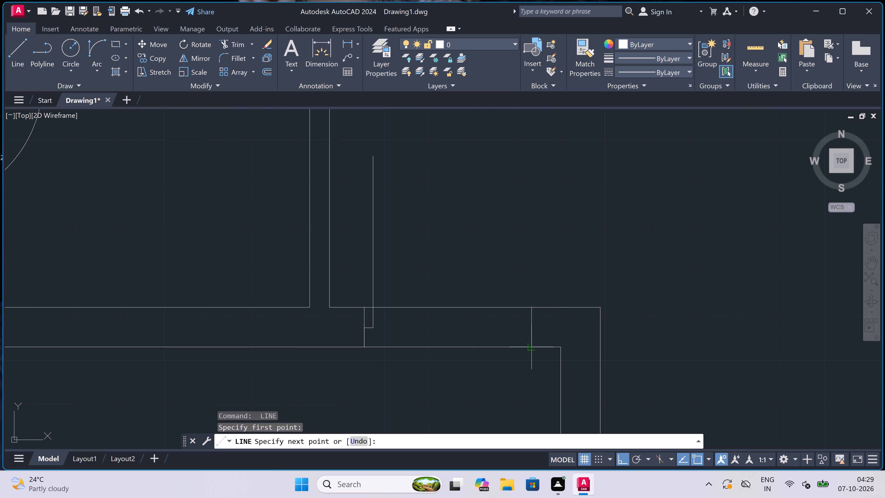
{"action": "left_click", "coordinate": [533, 348]}
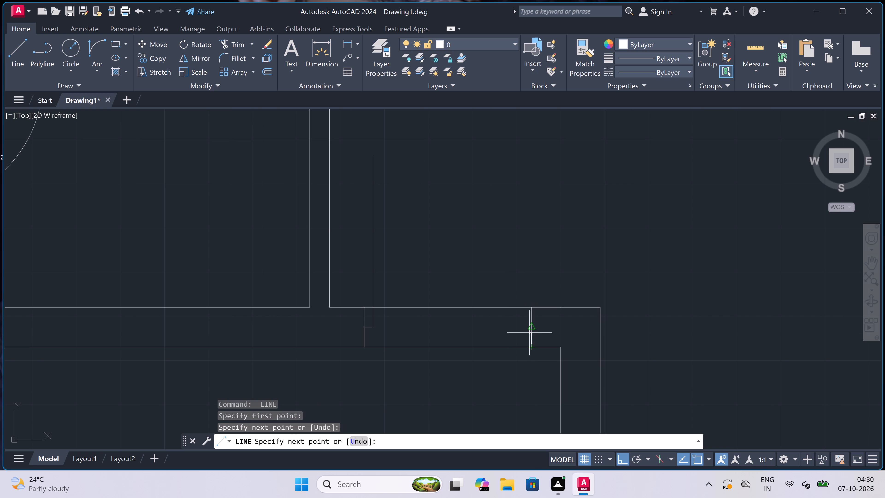
{"action": "left_click", "coordinate": [529, 328]}
{"action": "key", "text": "2"}
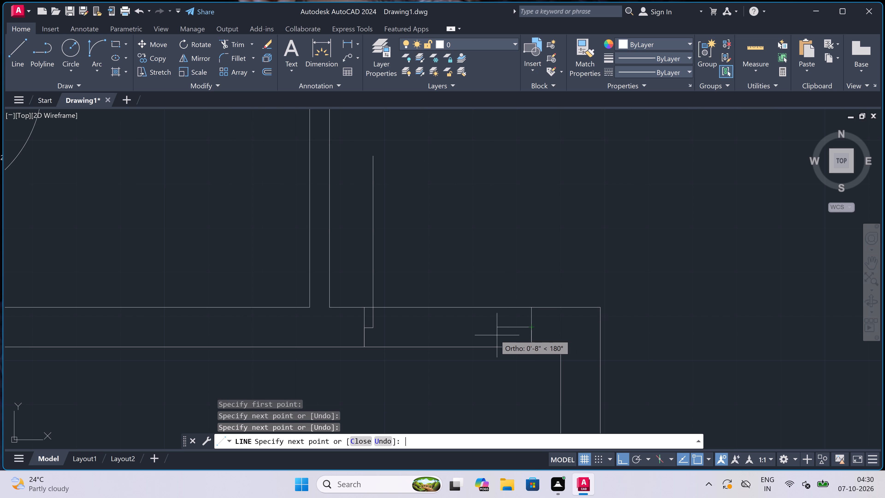
{"action": "type", "text": "\""}
{"action": "key", "text": "space"}
{"action": "key", "text": "Escape"}
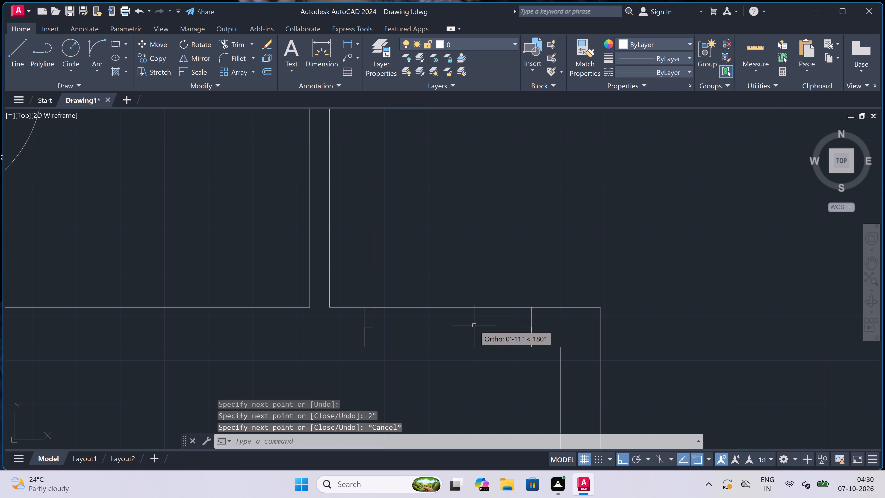
Draw the door swing arc from the upper end of the leaf line to the right jamb's stop.
{"action": "left_click", "coordinate": [96, 46]}
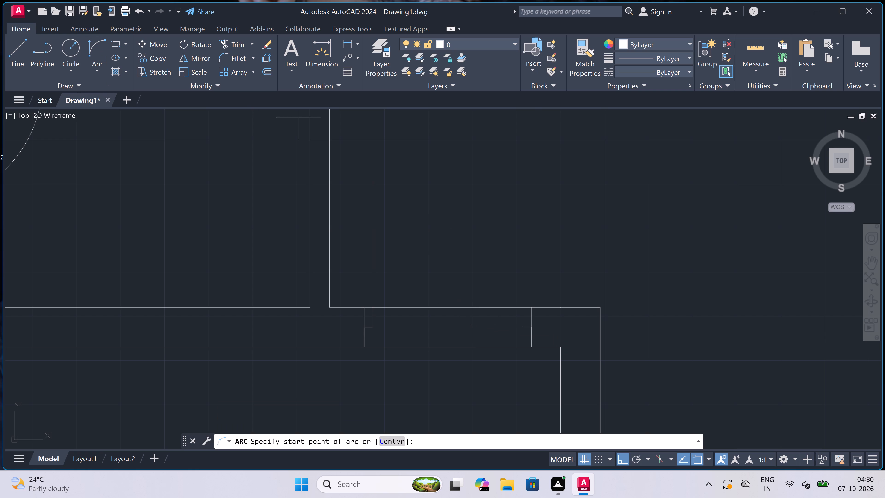
{"action": "left_click", "coordinate": [376, 153]}
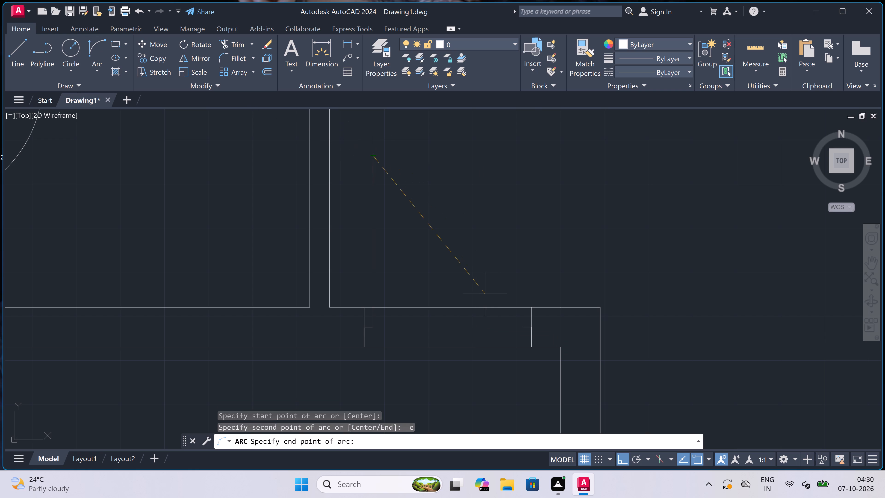
{"action": "left_click", "coordinate": [524, 327]}
{"action": "left_click", "coordinate": [534, 267]}
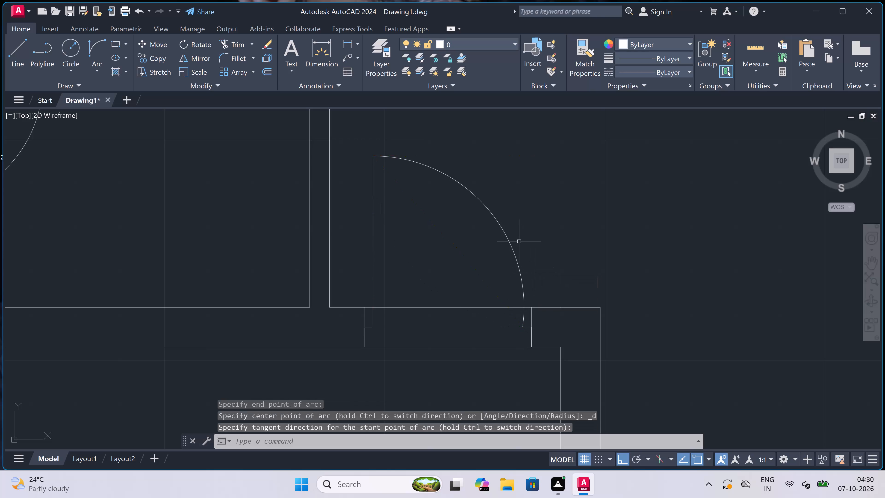
Trim both wall lines between the two jambs to open the doorway in the top wall.
{"action": "key", "text": "t"}
{"action": "key", "text": "r"}
{"action": "key", "text": "space"}
{"action": "scroll", "coordinate": [476, 243], "scroll_direction": "down", "scroll_amount": 3}
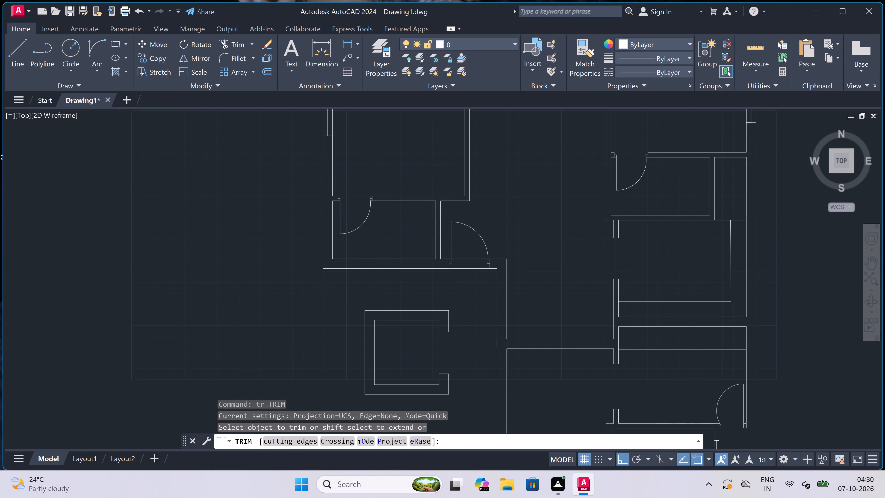
{"action": "left_click", "coordinate": [476, 244]}
{"action": "left_click", "coordinate": [475, 322]}
{"action": "scroll", "coordinate": [450, 289], "scroll_direction": "down", "scroll_amount": 3}
{"action": "scroll", "coordinate": [449, 304], "scroll_direction": "up", "scroll_amount": 2}
{"action": "key", "text": "Escape"}
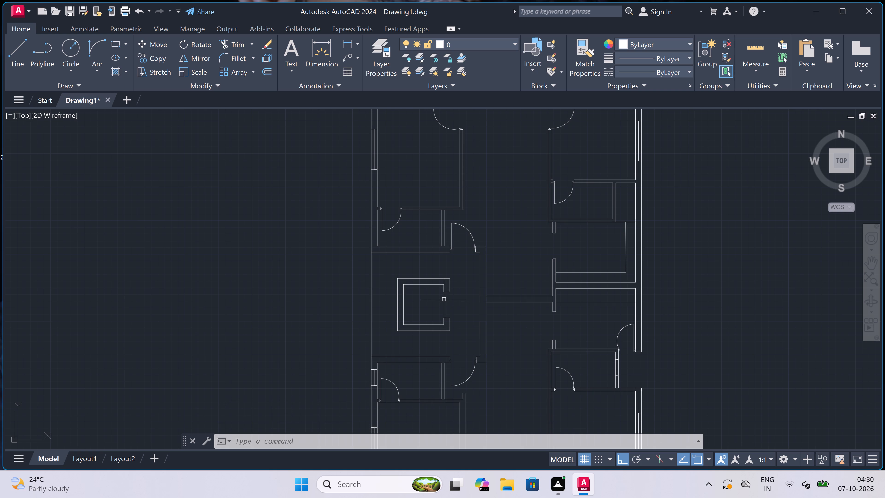
Draw lines from the C-shaped wall's outer lower-left corner down to the bottom wall and left to the exterior wall.
{"action": "scroll", "coordinate": [420, 321], "scroll_direction": "up", "scroll_amount": 1}
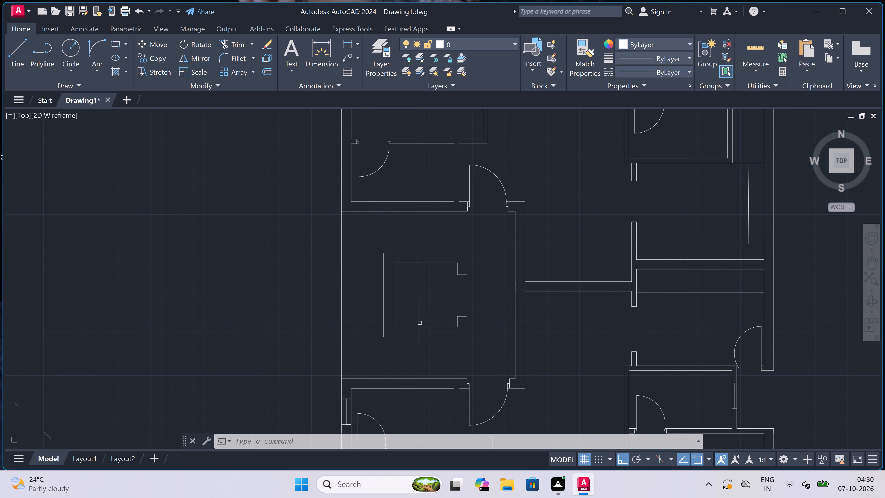
{"action": "key", "text": "l"}
{"action": "key", "text": "space"}
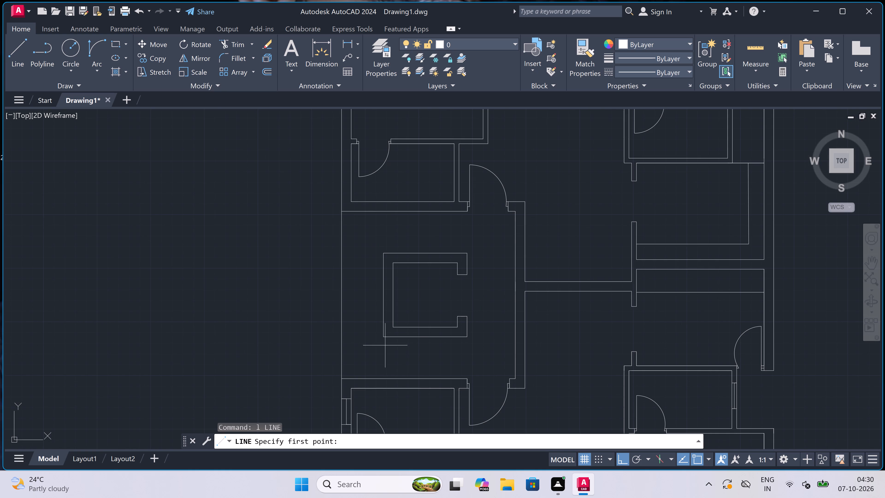
{"action": "scroll", "coordinate": [379, 351], "scroll_direction": "up", "scroll_amount": 1}
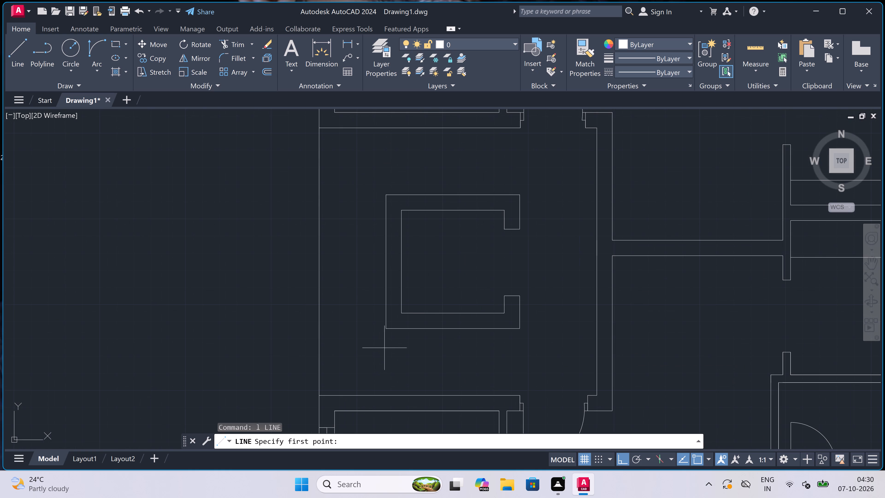
{"action": "left_click", "coordinate": [389, 329]}
{"action": "left_click", "coordinate": [384, 397]}
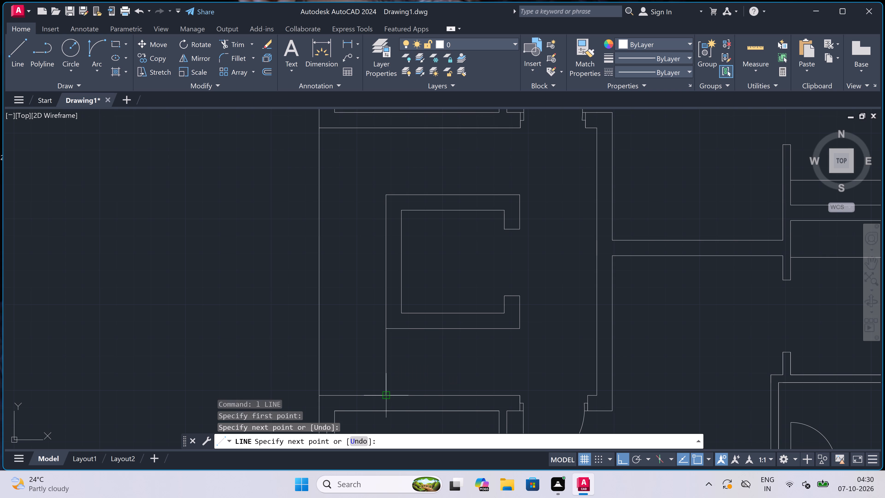
{"action": "key", "text": "Escape"}
{"action": "key", "text": "space"}
{"action": "left_click", "coordinate": [386, 330]}
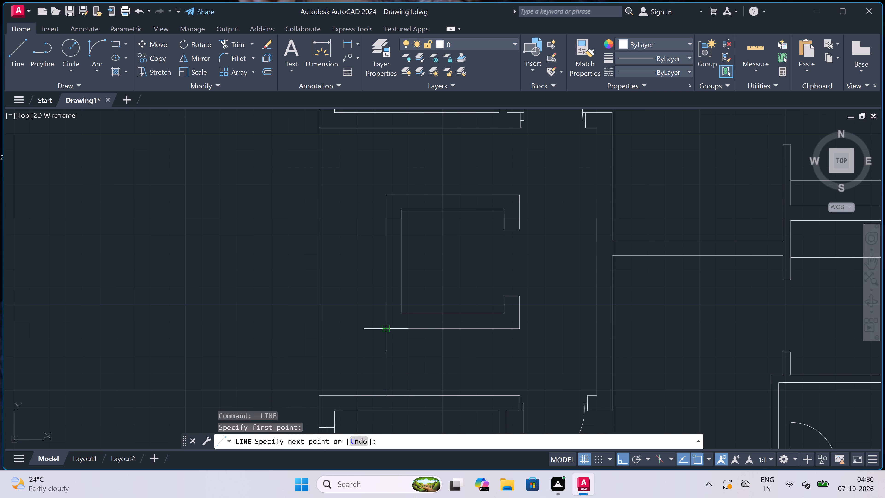
{"action": "left_click", "coordinate": [318, 324]}
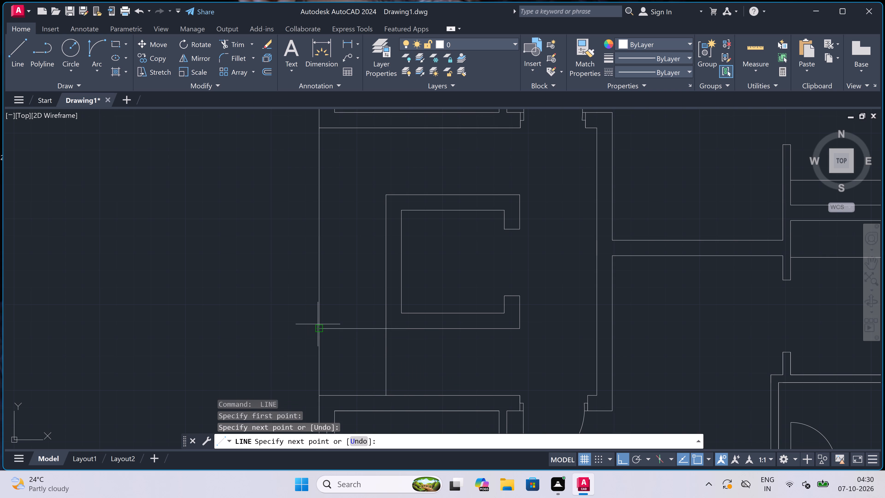
{"action": "key", "text": "Escape"}
Draw lines from the C-shaped wall's outer upper-left corner up to the top wall and left to the exterior wall.
{"action": "key", "text": "space"}
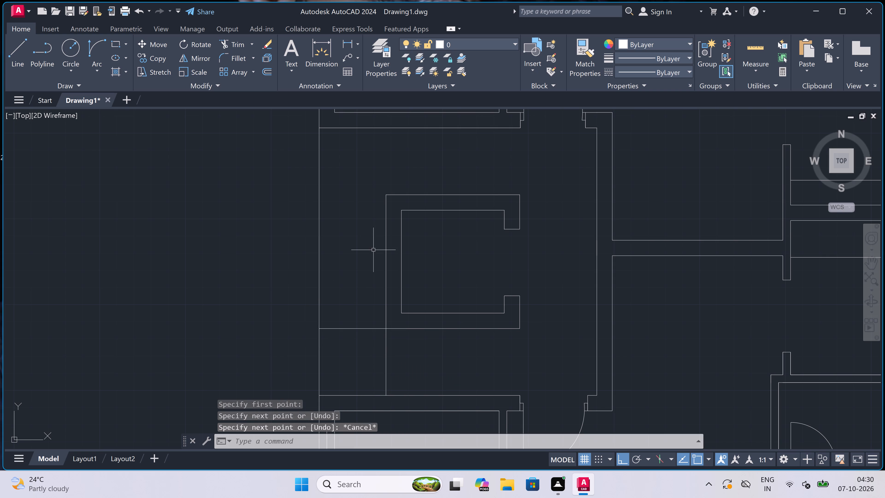
{"action": "left_click", "coordinate": [386, 197]}
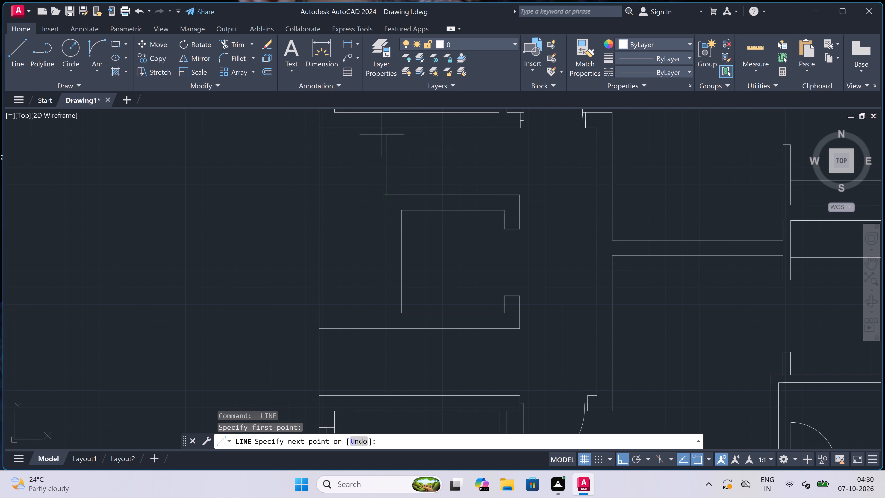
{"action": "left_click", "coordinate": [385, 129]}
{"action": "key", "text": "Escape"}
{"action": "key", "text": "space"}
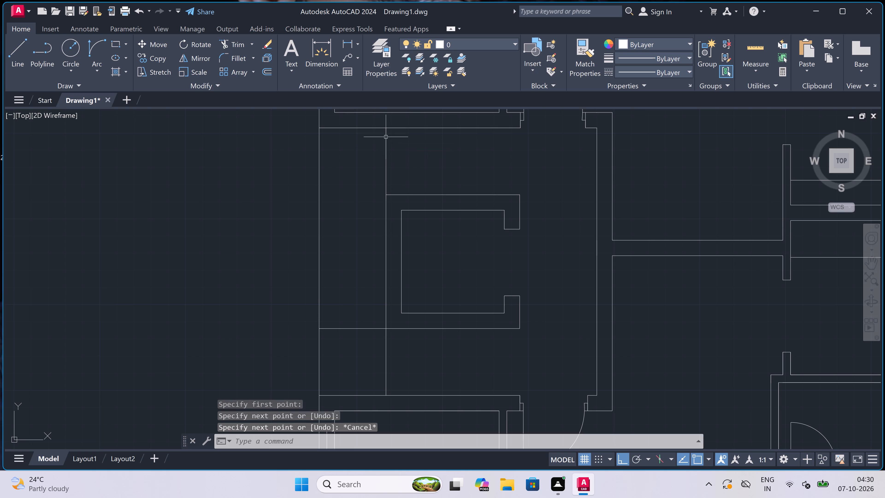
{"action": "left_click", "coordinate": [386, 192]}
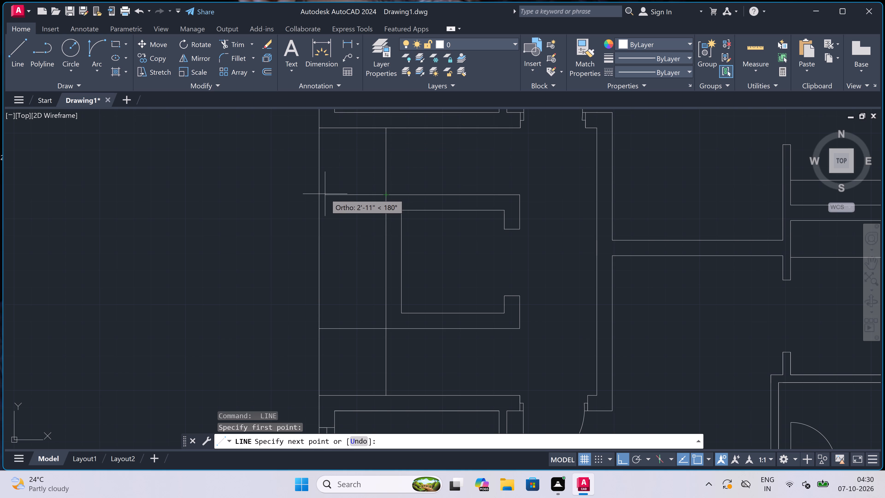
{"action": "left_click", "coordinate": [318, 196]}
{"action": "key", "text": "Escape"}
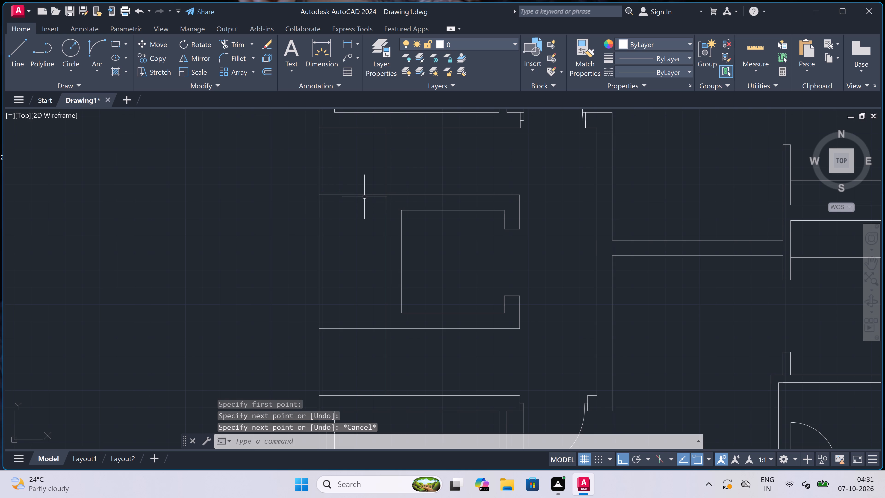
Offset the horizontal line at the C-shaped wall's upper-left corner downward repeatedly at 9" to make eight stair tread lines.
{"action": "key", "text": "o"}
{"action": "key", "text": "space"}
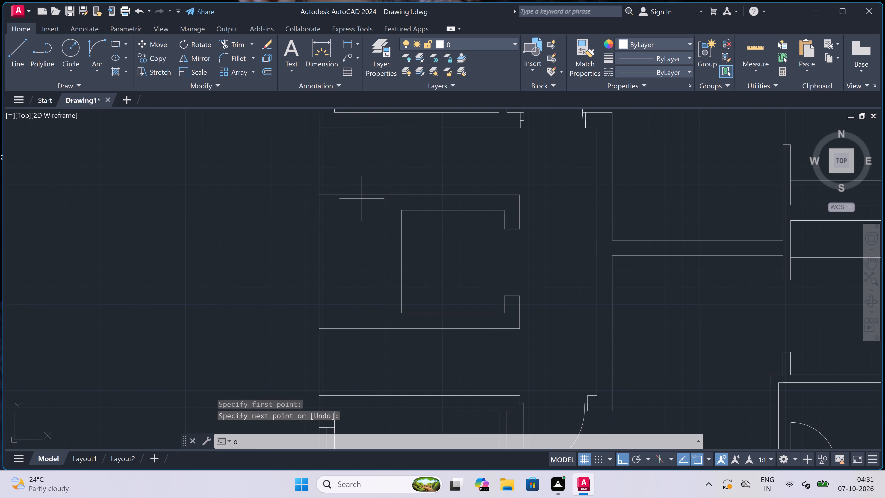
{"action": "left_click", "coordinate": [354, 195]}
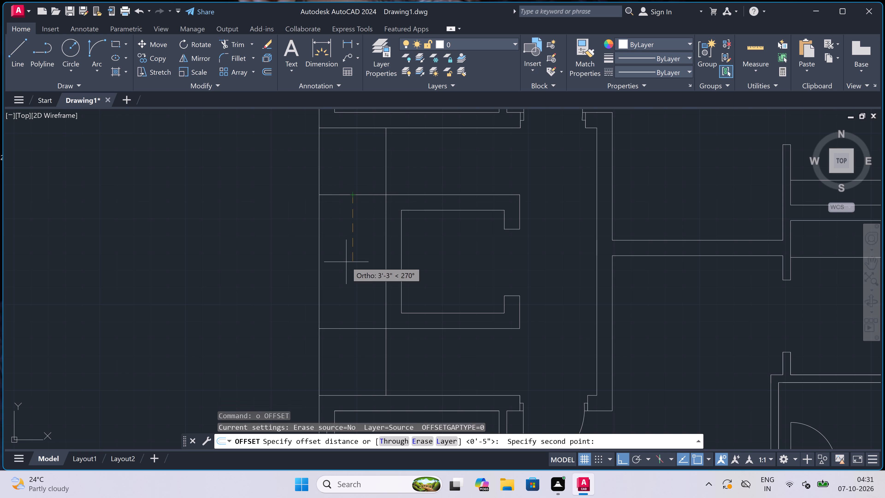
{"action": "type", "text": "9\""}
{"action": "key", "text": "space"}
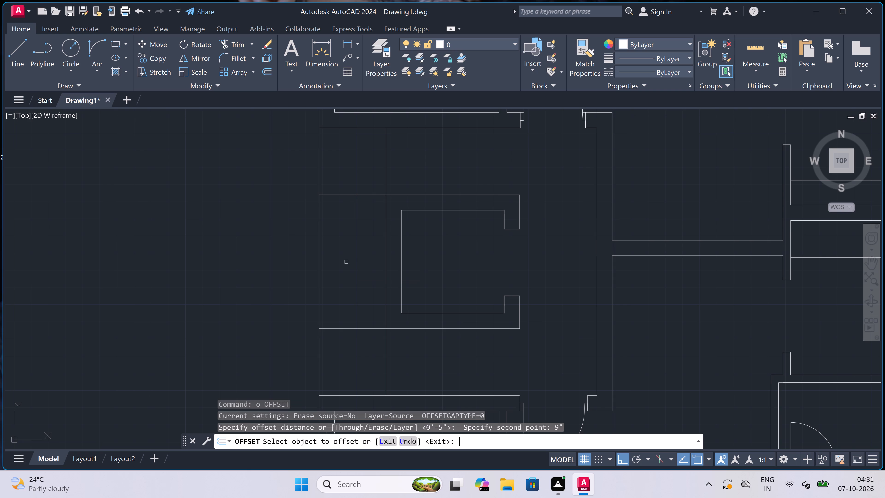
{"action": "left_click", "coordinate": [368, 194]}
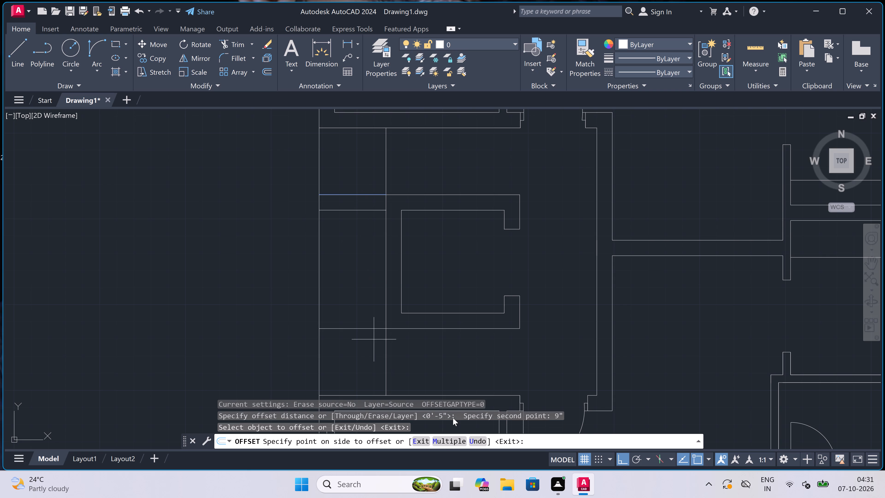
{"action": "left_click", "coordinate": [444, 439]}
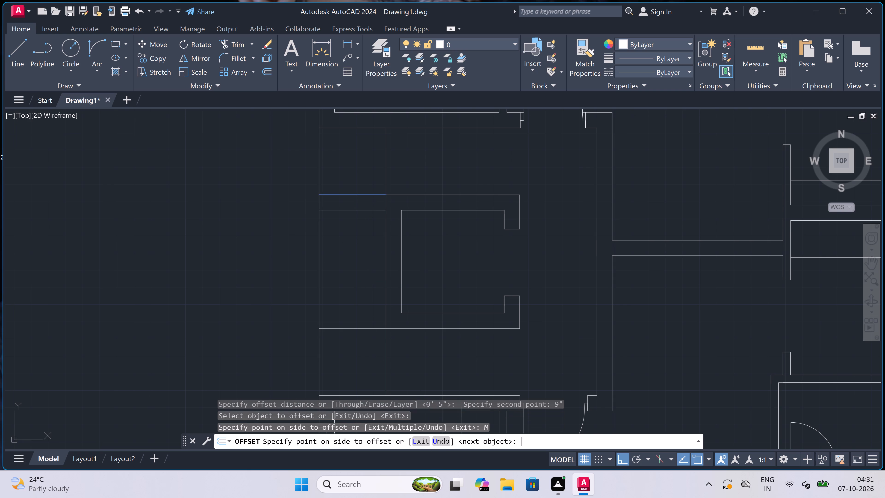
{"action": "left_click", "coordinate": [359, 261]}
{"action": "double_click", "coordinate": [351, 279]}
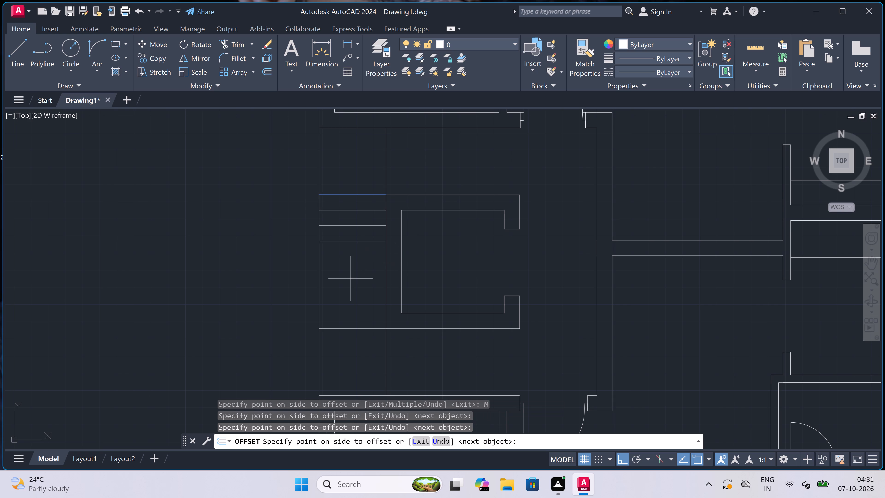
{"action": "double_click", "coordinate": [351, 302]}
{"action": "left_click", "coordinate": [351, 303]}
{"action": "left_click", "coordinate": [349, 318]}
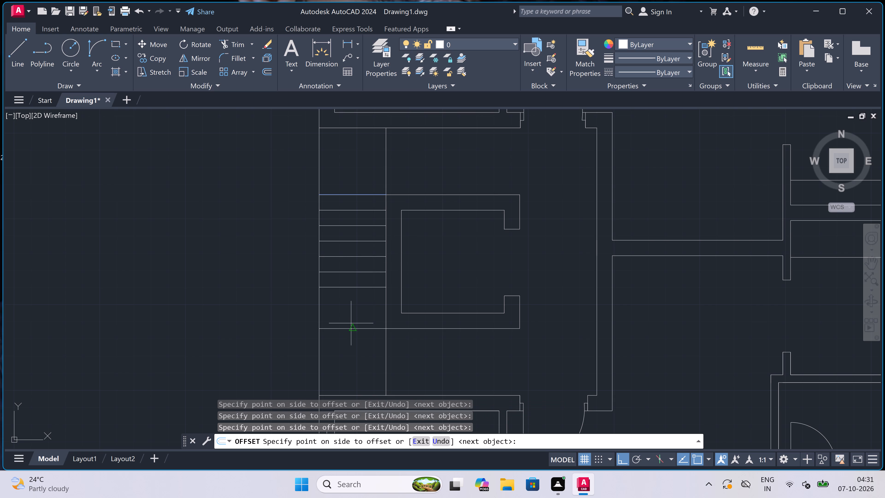
{"action": "left_click", "coordinate": [351, 322]}
{"action": "left_click", "coordinate": [352, 323]}
{"action": "left_click", "coordinate": [352, 342]}
{"action": "key", "text": "Escape"}
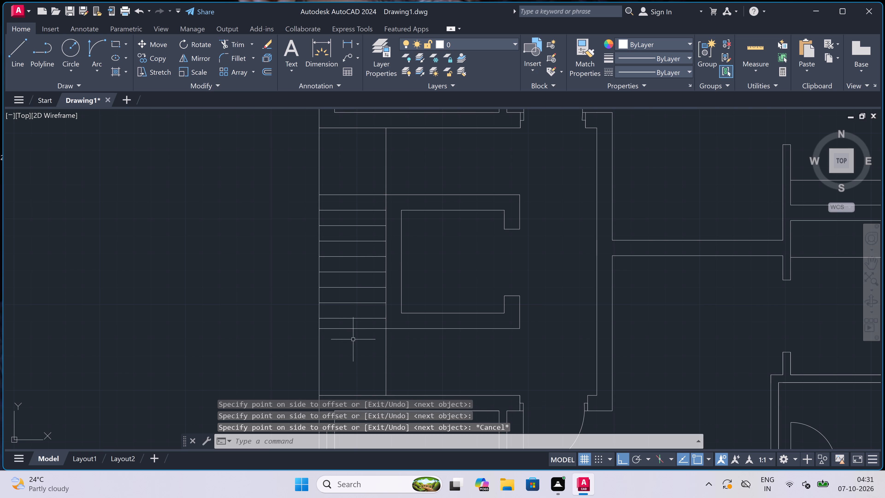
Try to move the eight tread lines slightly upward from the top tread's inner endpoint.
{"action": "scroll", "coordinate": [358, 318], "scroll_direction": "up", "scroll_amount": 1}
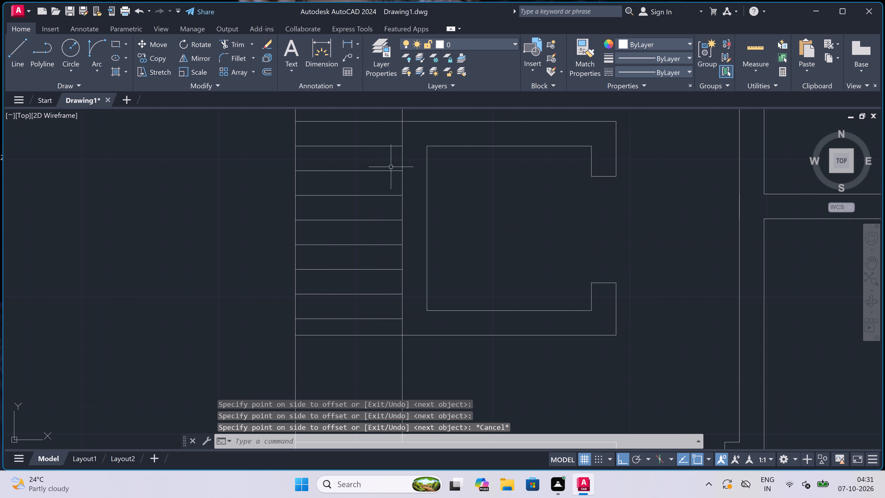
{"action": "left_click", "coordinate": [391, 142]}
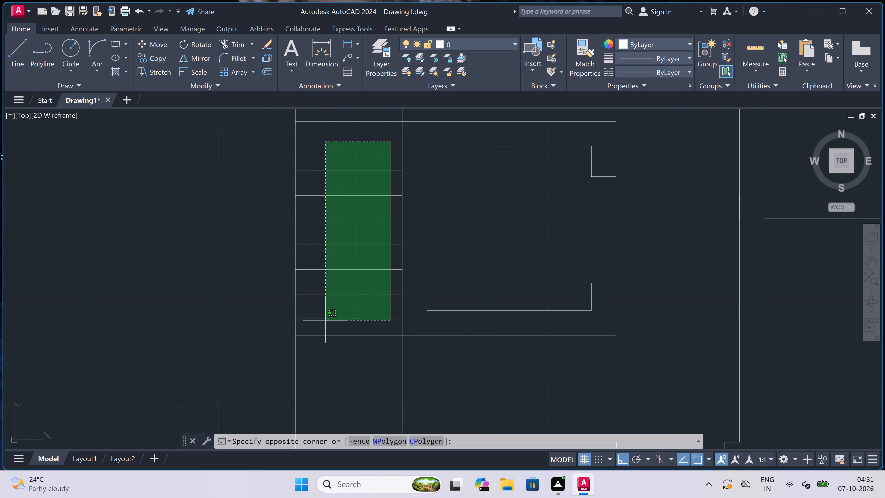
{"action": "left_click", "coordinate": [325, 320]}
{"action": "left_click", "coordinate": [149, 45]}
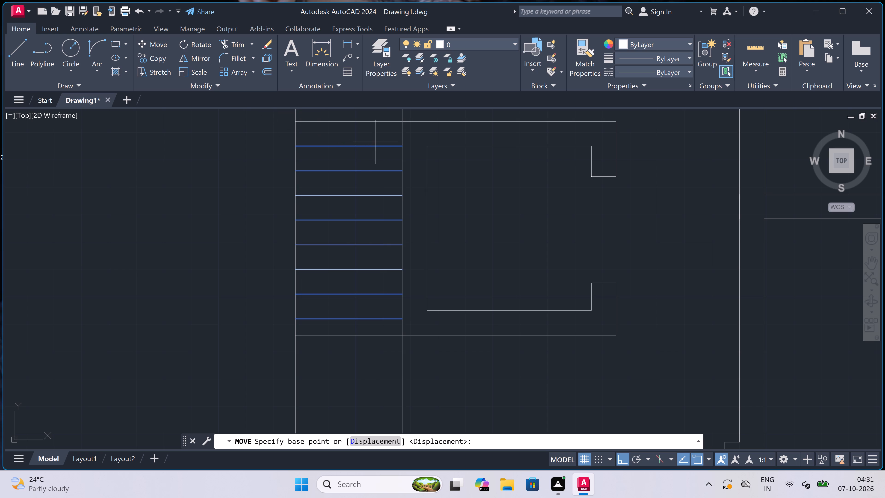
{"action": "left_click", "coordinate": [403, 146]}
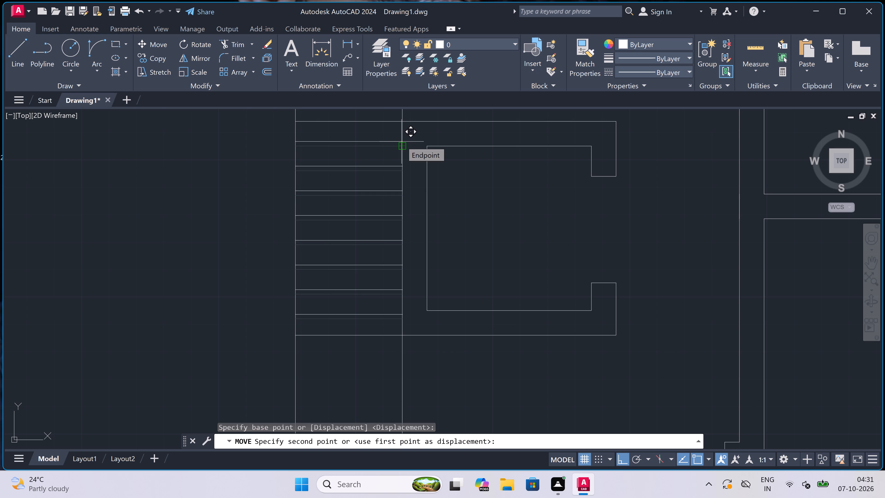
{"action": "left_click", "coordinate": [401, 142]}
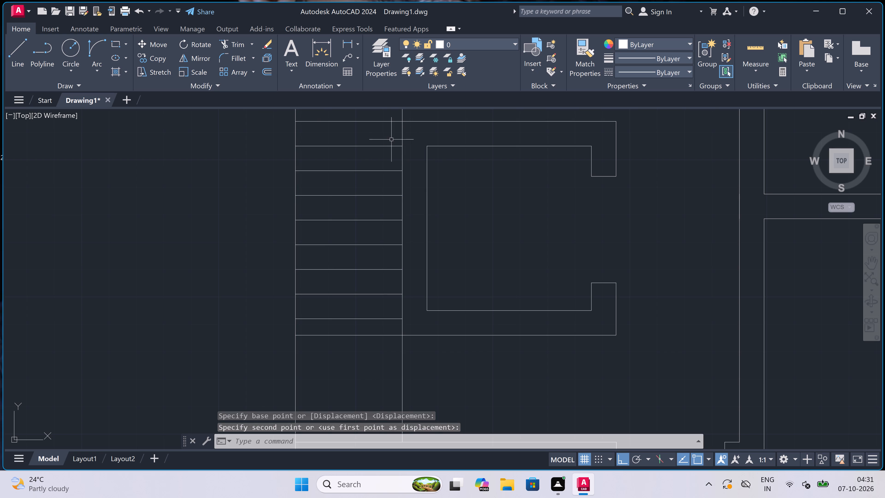
Move the eight tread lines slightly upward, evening out the gaps at the two ends of the flight.
{"action": "left_click_drag", "start_coordinate": [390, 139], "coordinate": [392, 141]}
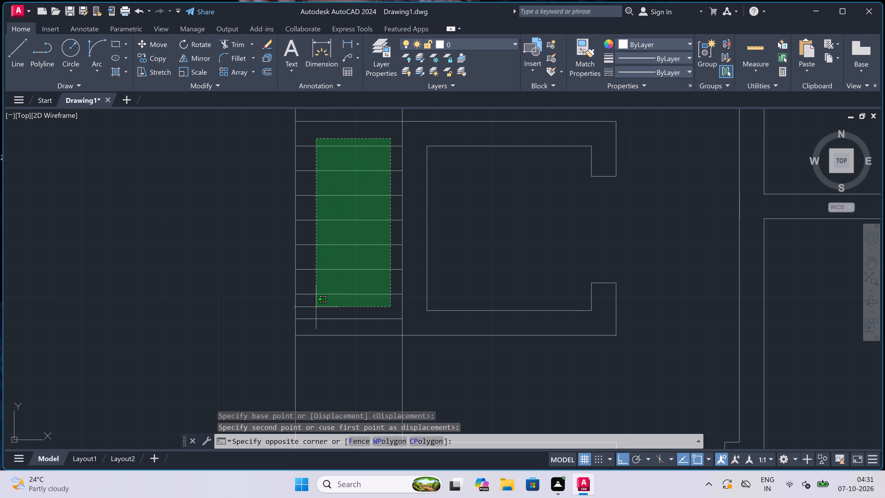
{"action": "left_click", "coordinate": [305, 326]}
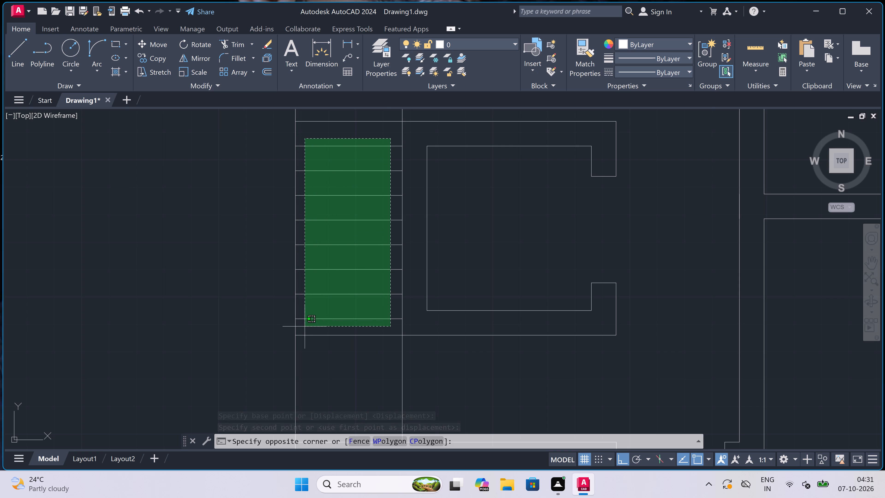
{"action": "left_click", "coordinate": [157, 40]}
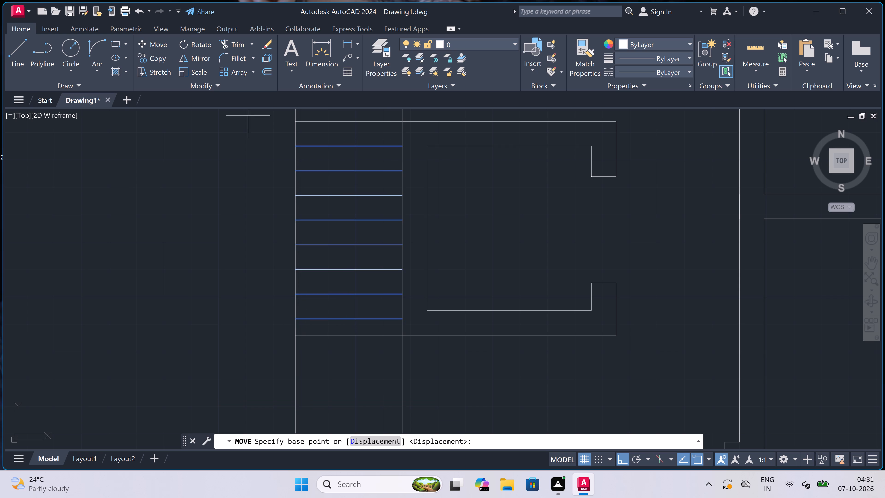
{"action": "left_click", "coordinate": [402, 148]}
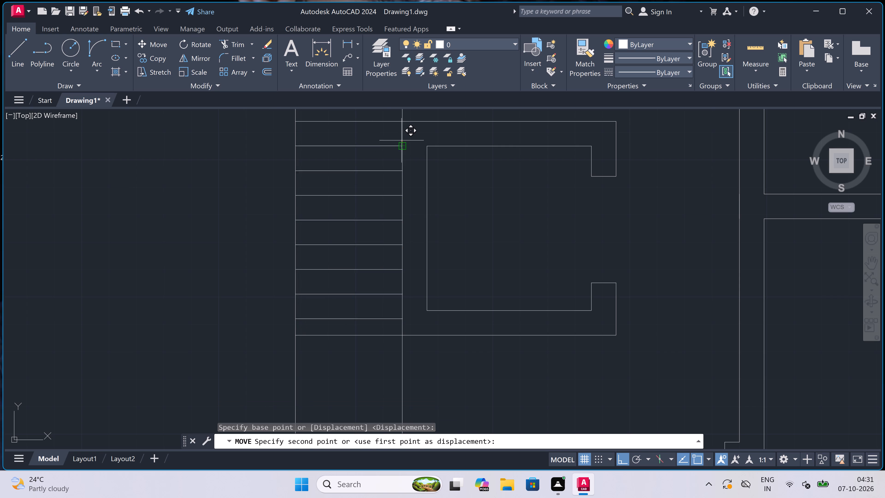
{"action": "scroll", "coordinate": [400, 140], "scroll_direction": "up", "scroll_amount": 3}
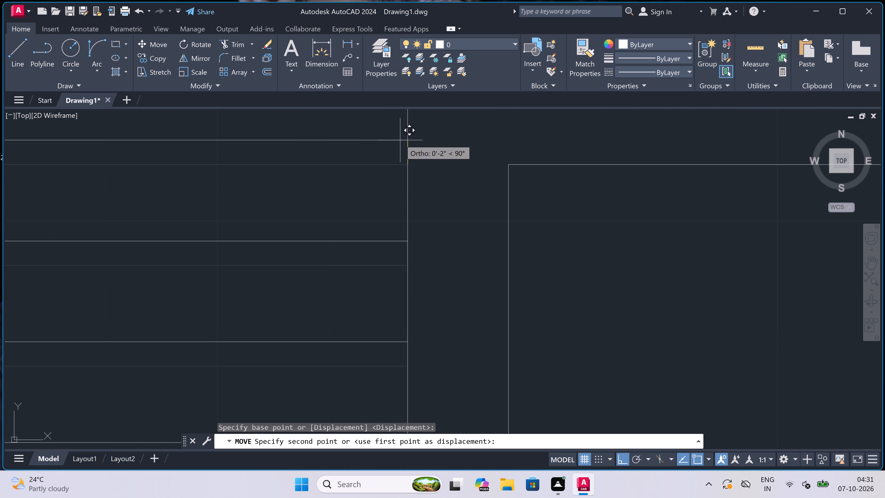
{"action": "left_click", "coordinate": [407, 147]}
Offset the vertical line between the C-shaped wall and the bottom wall four times toward the door at 9" spacing.
{"action": "scroll", "coordinate": [407, 148], "scroll_direction": "down", "scroll_amount": 4}
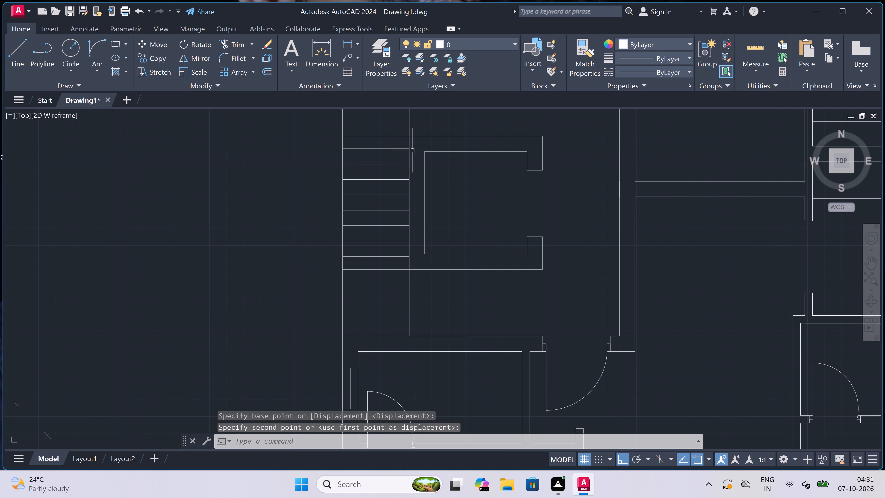
{"action": "scroll", "coordinate": [406, 155], "scroll_direction": "up", "scroll_amount": 1}
{"action": "scroll", "coordinate": [406, 155], "scroll_direction": "down", "scroll_amount": 1}
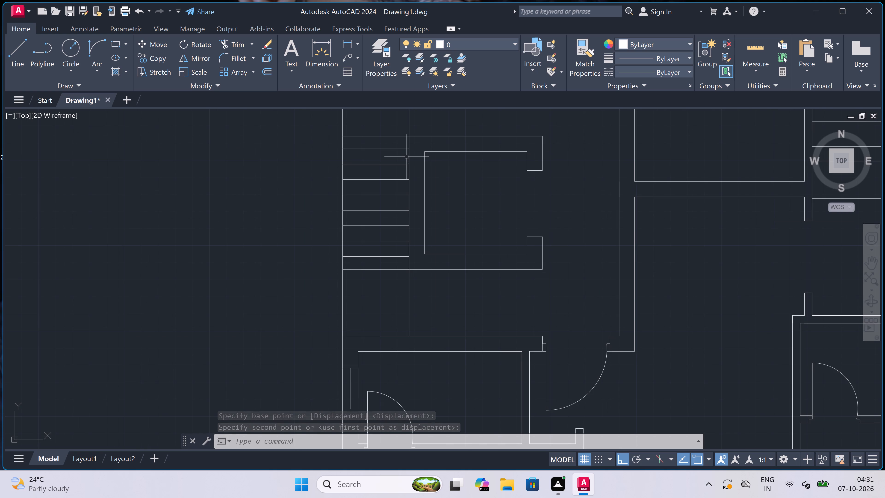
{"action": "scroll", "coordinate": [422, 326], "scroll_direction": "up", "scroll_amount": 2}
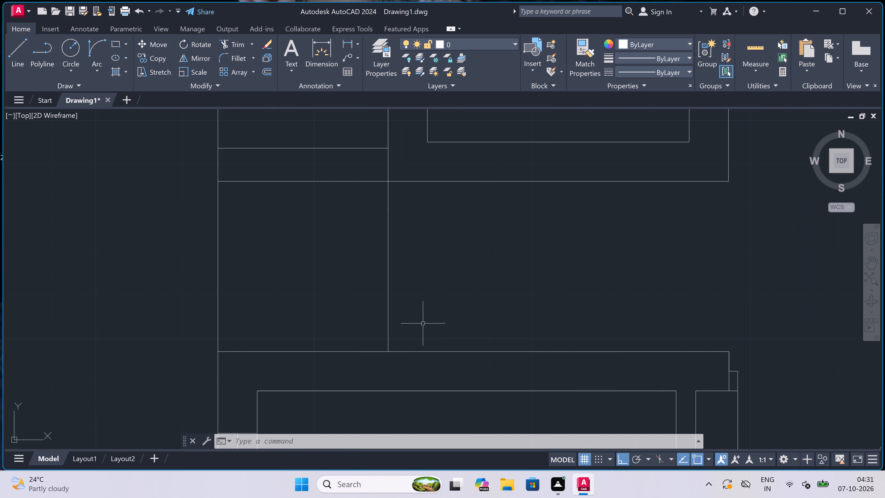
{"action": "key", "text": "o"}
{"action": "key", "text": "space"}
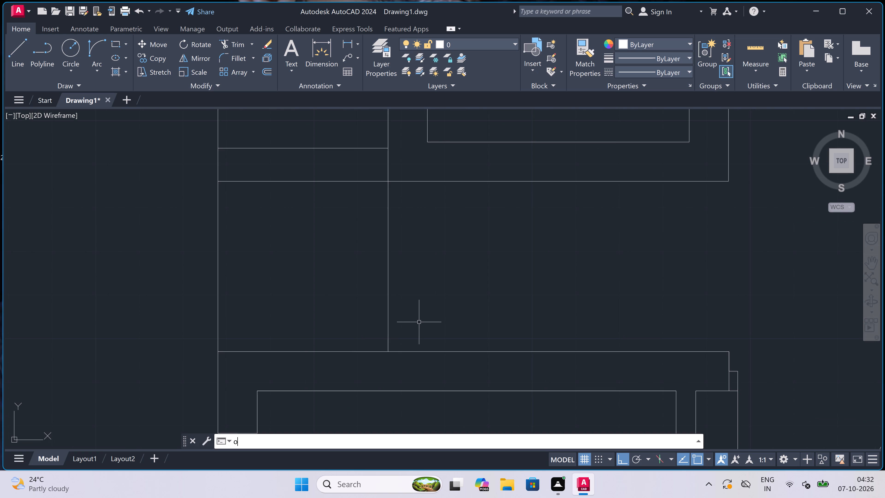
{"action": "left_click", "coordinate": [390, 288]}
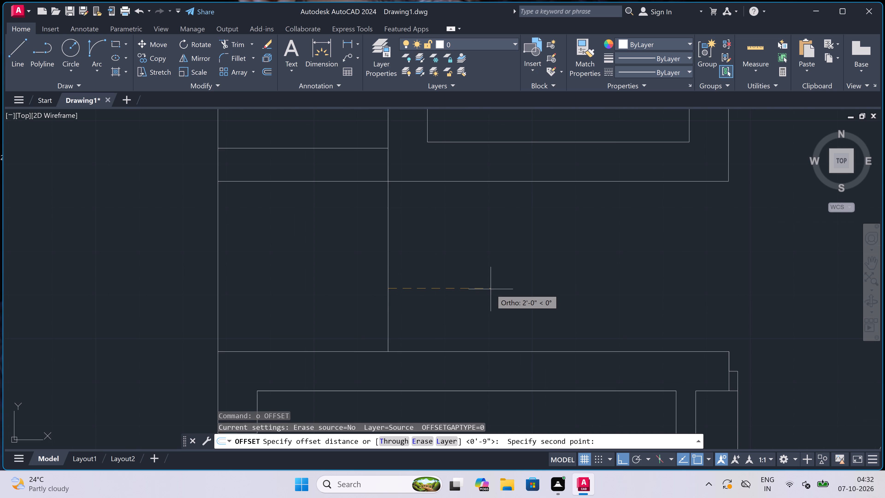
{"action": "type", "text": "9\""}
{"action": "key", "text": "space"}
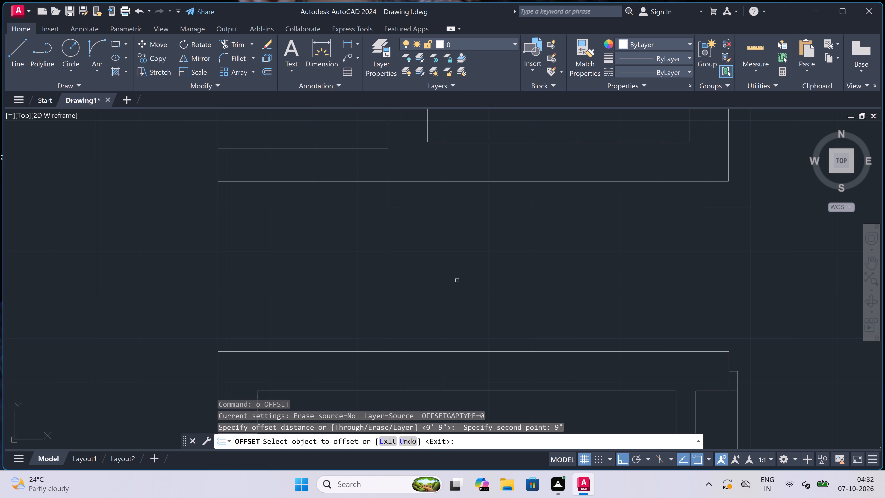
{"action": "left_click", "coordinate": [388, 254]}
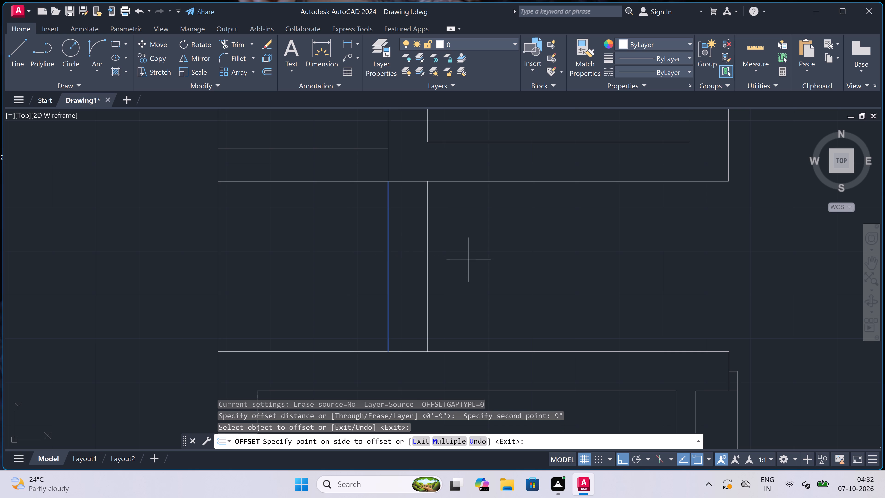
{"action": "left_click", "coordinate": [452, 437]}
{"action": "left_click", "coordinate": [483, 295]}
{"action": "left_click", "coordinate": [491, 290]}
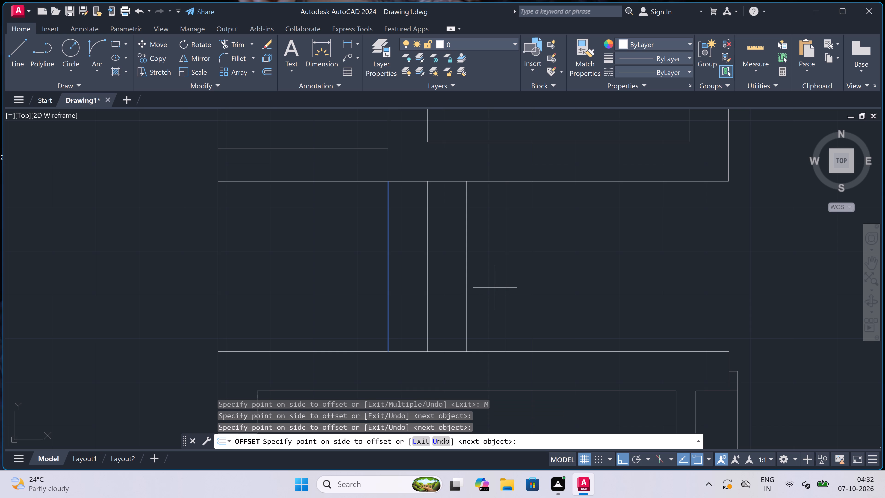
{"action": "left_click", "coordinate": [552, 281]}
{"action": "left_click", "coordinate": [562, 279]}
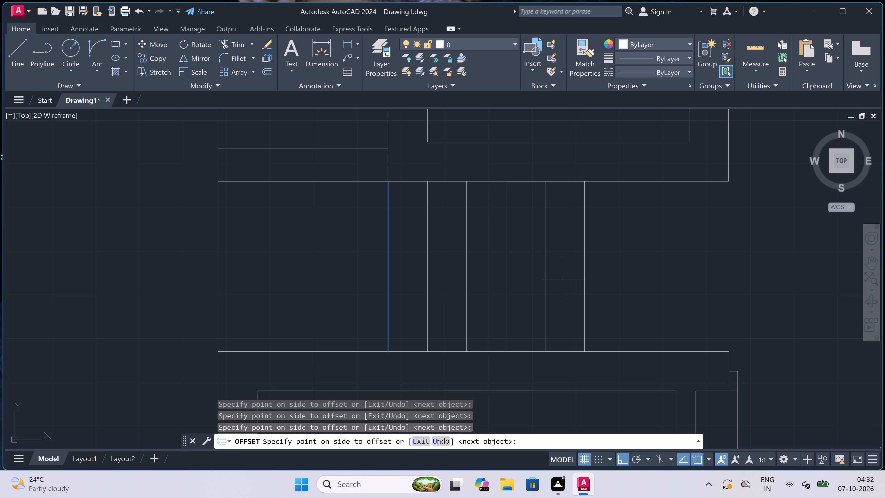
{"action": "key", "text": "Escape"}
Offset the vertical line between the C-shaped wall and the upper wall four times toward the door at 9" spacing.
{"action": "scroll", "coordinate": [486, 276], "scroll_direction": "down", "scroll_amount": 4}
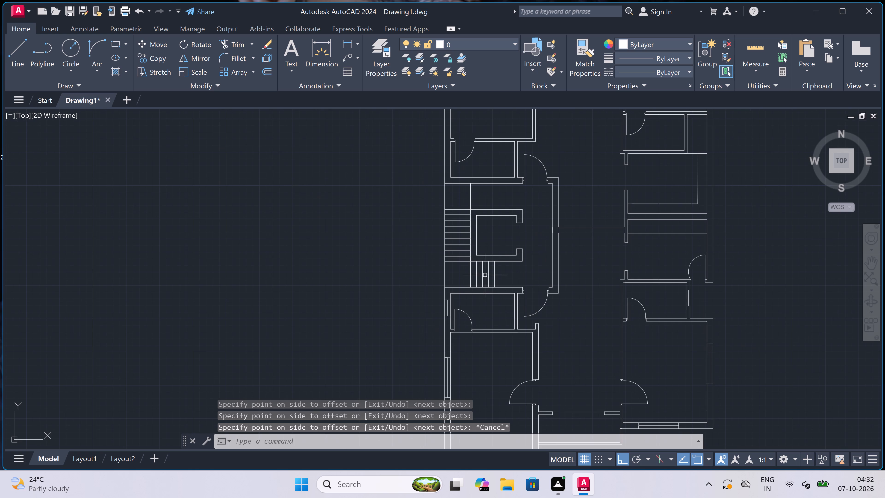
{"action": "scroll", "coordinate": [485, 275], "scroll_direction": "down", "scroll_amount": 1}
{"action": "scroll", "coordinate": [490, 216], "scroll_direction": "up", "scroll_amount": 3}
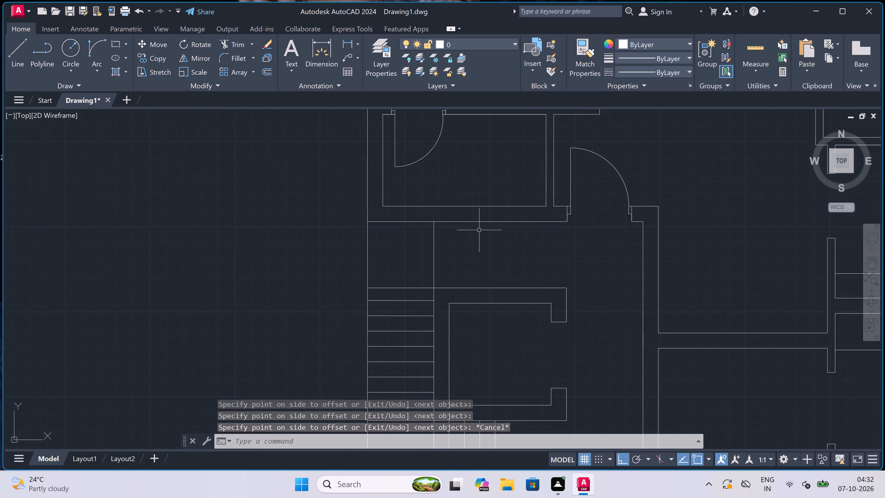
{"action": "scroll", "coordinate": [458, 247], "scroll_direction": "up", "scroll_amount": 2}
{"action": "key", "text": "o"}
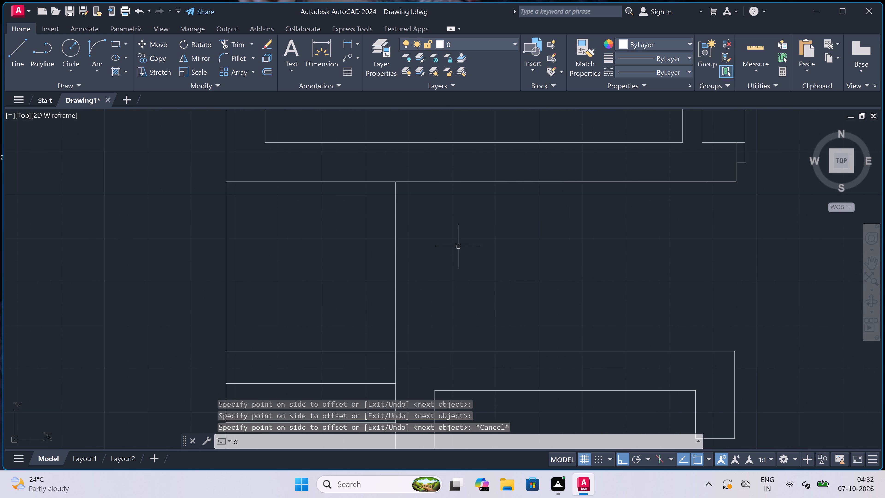
{"action": "key", "text": "space"}
{"action": "left_click", "coordinate": [400, 243]}
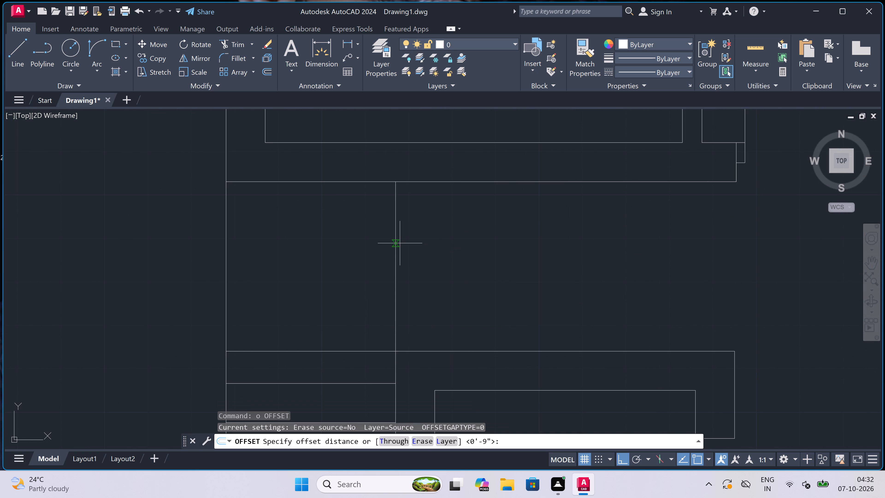
{"action": "type", "text": "9\""}
{"action": "key", "text": "space"}
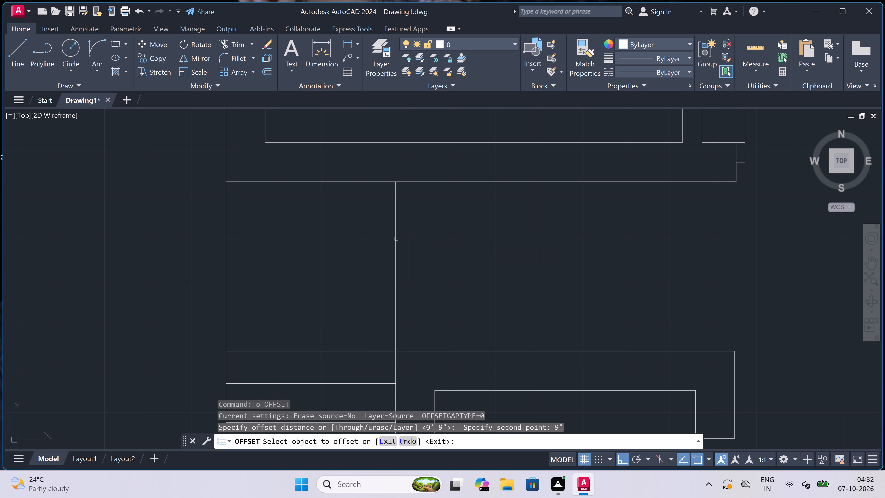
{"action": "left_click", "coordinate": [397, 238]}
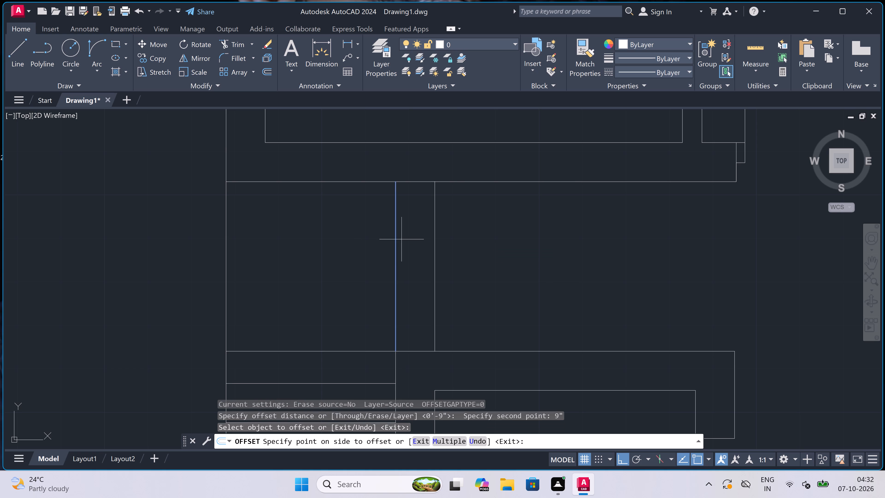
{"action": "left_click", "coordinate": [445, 439]}
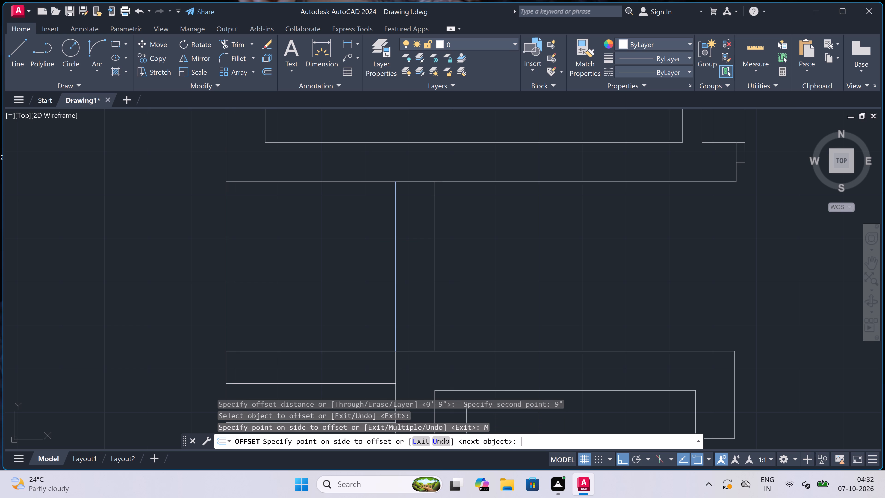
{"action": "left_click", "coordinate": [519, 311]}
{"action": "left_click", "coordinate": [540, 300]}
{"action": "left_click", "coordinate": [543, 297]}
{"action": "scroll", "coordinate": [544, 296], "scroll_direction": "down", "scroll_amount": 3}
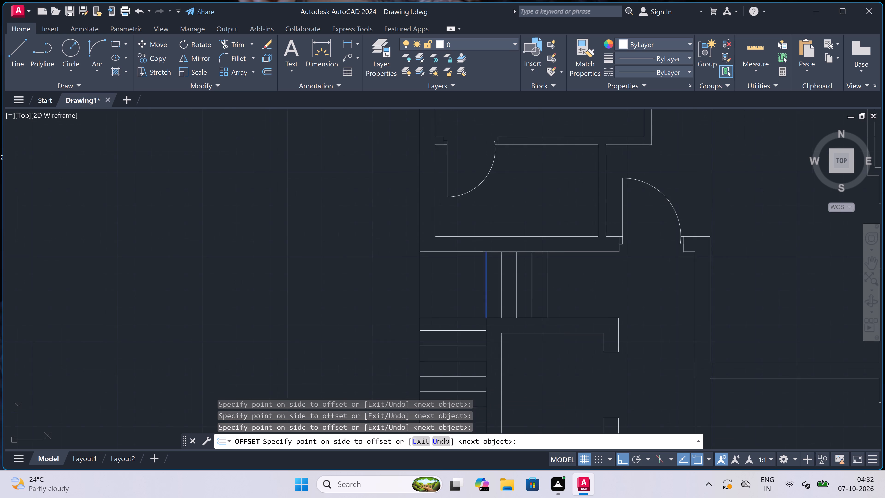
{"action": "left_click", "coordinate": [558, 293]}
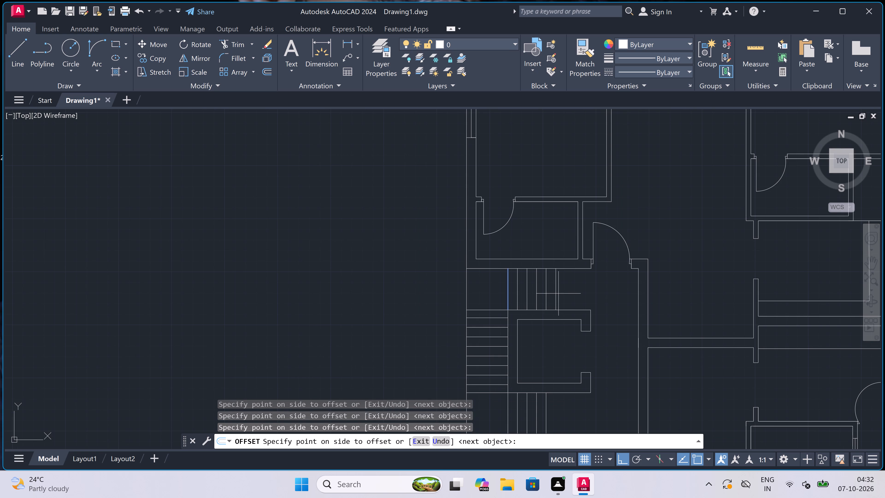
{"action": "key", "text": "Escape"}
Draw a 3' window in the right outer wall above the door, with a centre line and a closing line across each end.
{"action": "scroll", "coordinate": [498, 280], "scroll_direction": "down", "scroll_amount": 2}
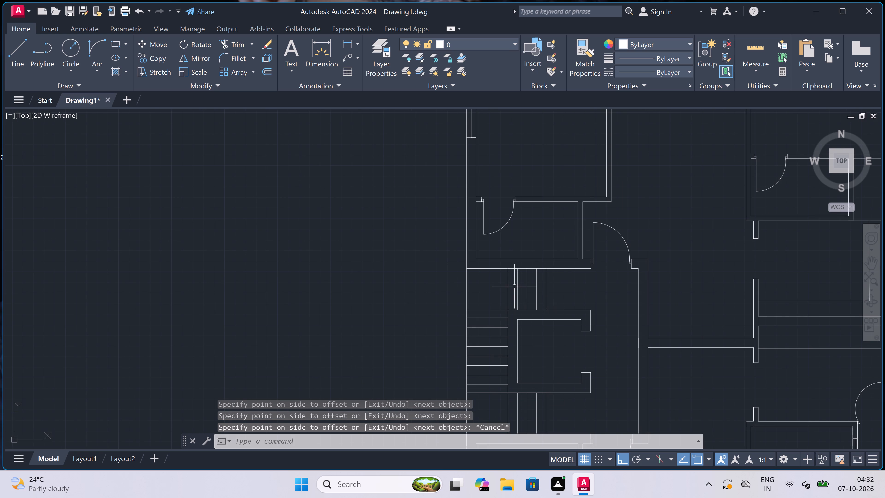
{"action": "scroll", "coordinate": [489, 289], "scroll_direction": "down", "scroll_amount": 2}
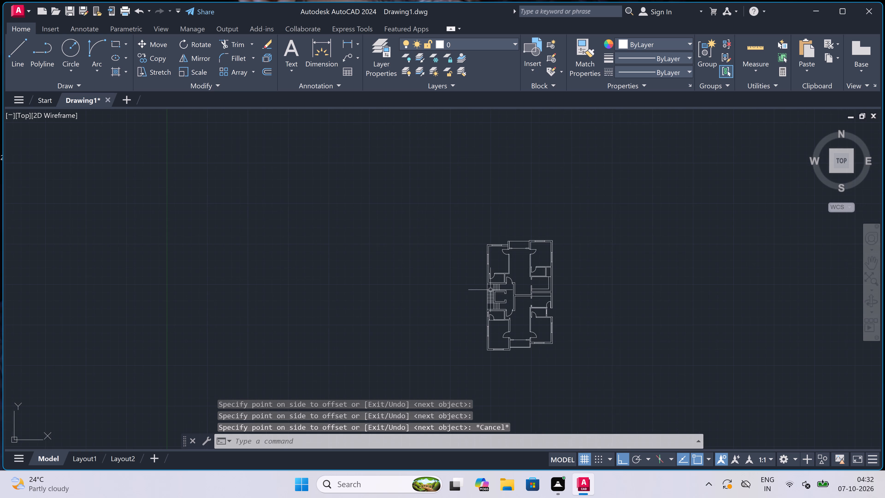
{"action": "scroll", "coordinate": [555, 297], "scroll_direction": "up", "scroll_amount": 3}
{"action": "scroll", "coordinate": [537, 308], "scroll_direction": "up", "scroll_amount": 3}
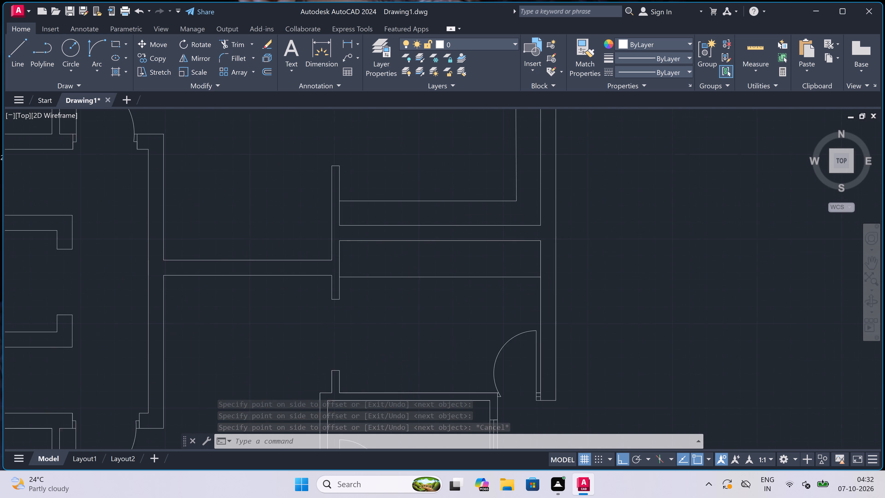
{"action": "scroll", "coordinate": [527, 286], "scroll_direction": "down", "scroll_amount": 1}
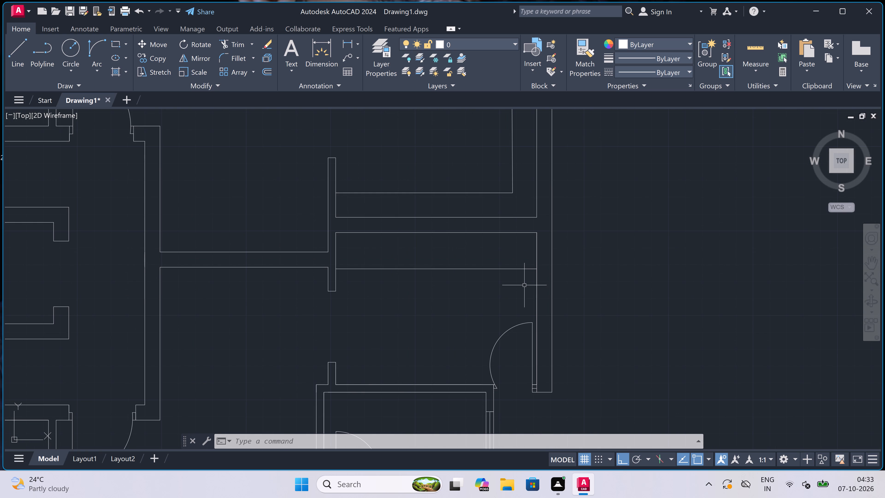
{"action": "scroll", "coordinate": [536, 276], "scroll_direction": "up", "scroll_amount": 1}
{"action": "key", "text": "l"}
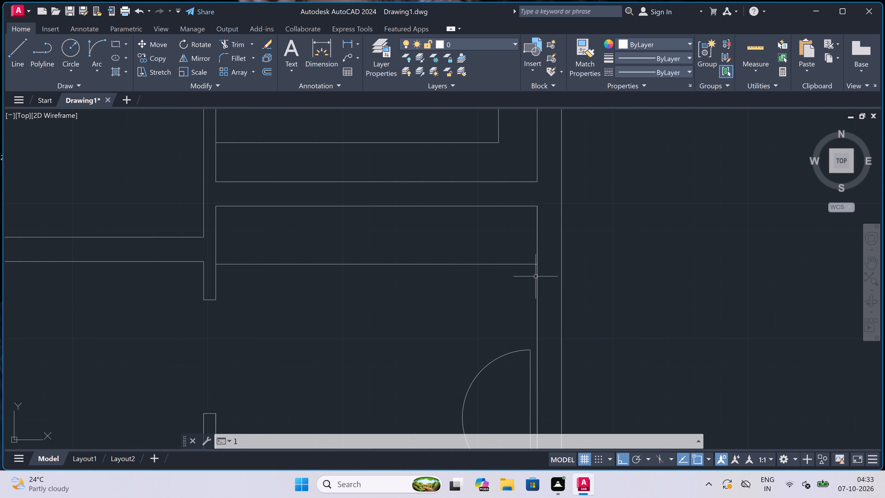
{"action": "key", "text": "space"}
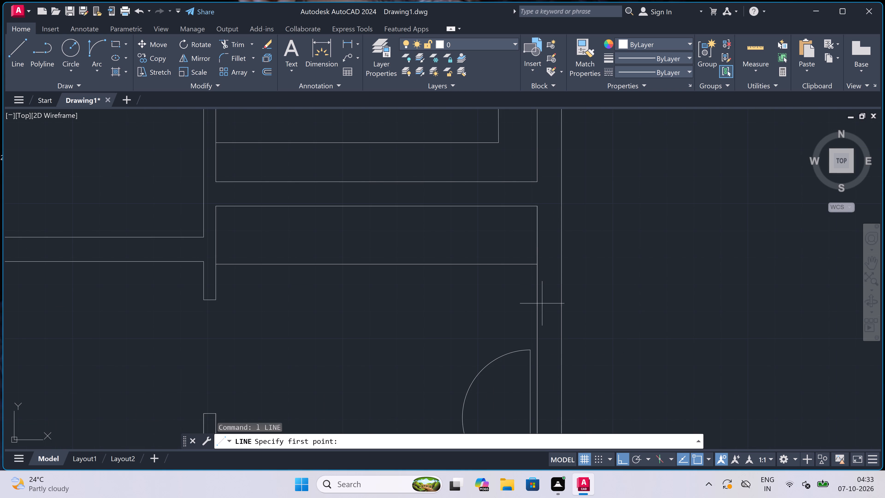
{"action": "left_click", "coordinate": [535, 242]}
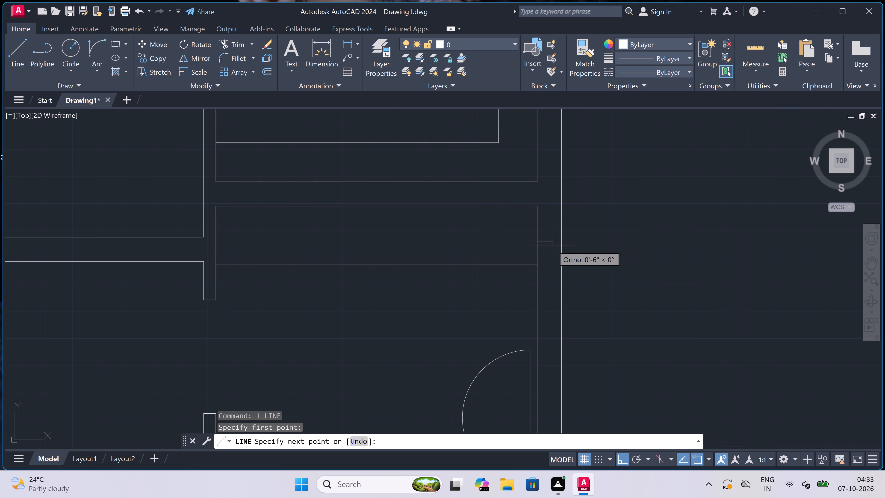
{"action": "left_click", "coordinate": [561, 243]}
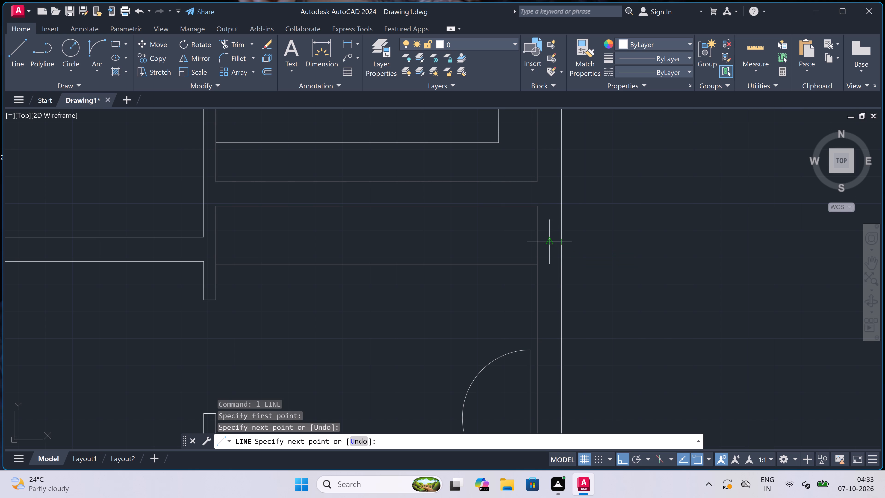
{"action": "left_click", "coordinate": [552, 243]}
{"action": "type", "text": "3'"}
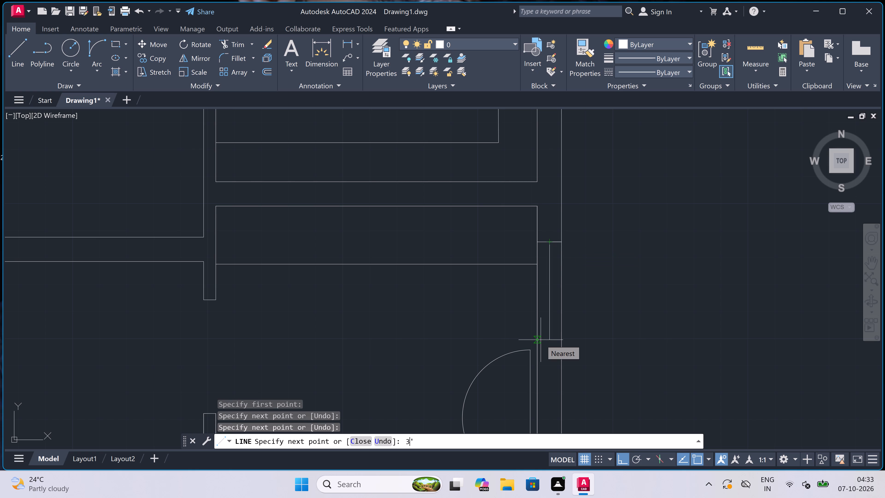
{"action": "key", "text": "space"}
{"action": "left_click", "coordinate": [540, 338]}
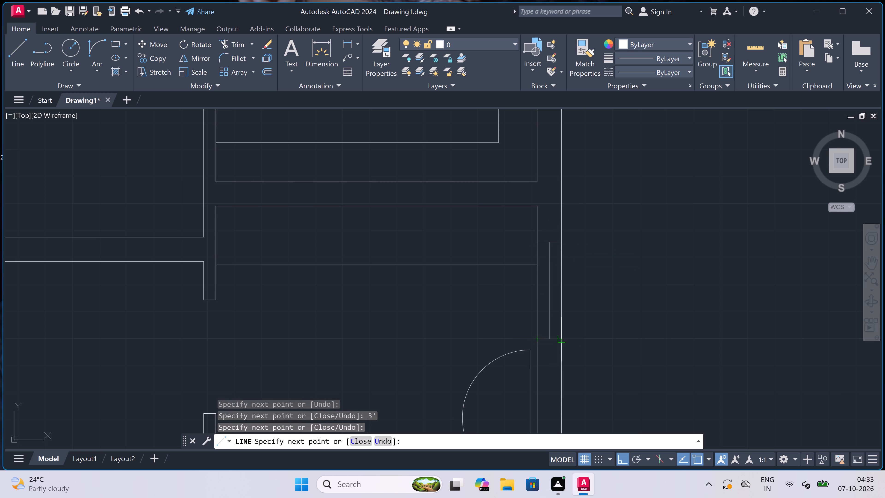
{"action": "left_click", "coordinate": [565, 341]}
{"action": "key", "text": "Escape"}
Draw a 3' window in the right outer wall beside the L-shaped counter, with a centre line and a closing line across each end.
{"action": "scroll", "coordinate": [539, 324], "scroll_direction": "down", "scroll_amount": 2}
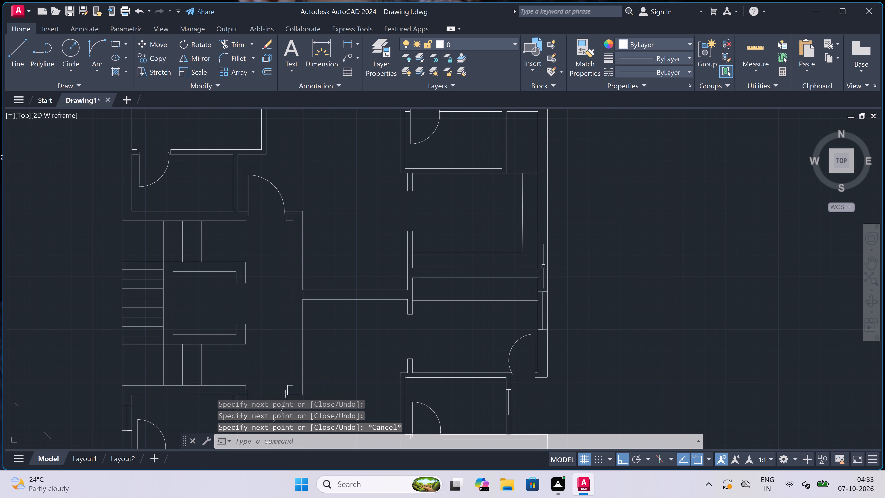
{"action": "scroll", "coordinate": [536, 240], "scroll_direction": "up", "scroll_amount": 1}
{"action": "key", "text": "space"}
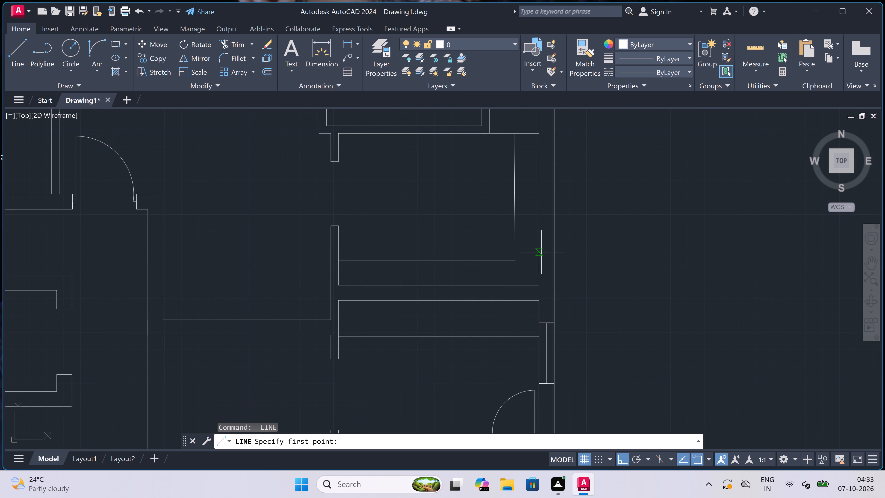
{"action": "left_click", "coordinate": [541, 254]}
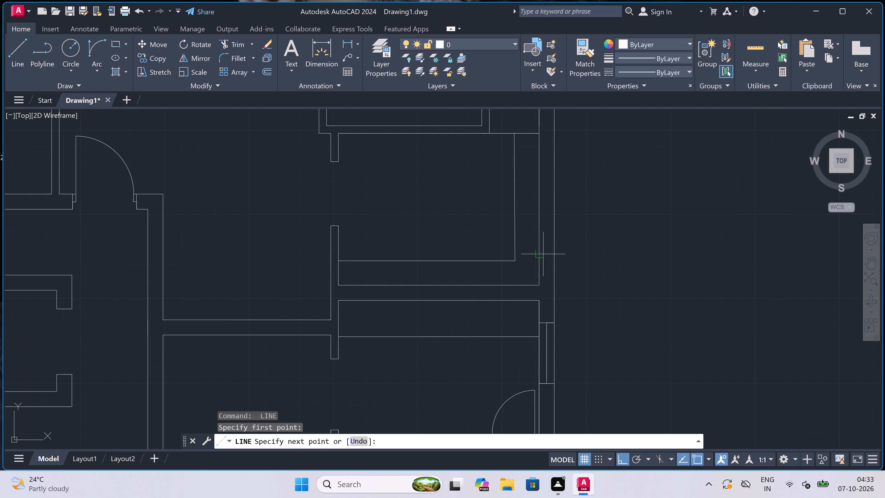
{"action": "left_click", "coordinate": [555, 253]}
{"action": "left_click", "coordinate": [549, 253]}
{"action": "scroll", "coordinate": [542, 229], "scroll_direction": "up", "scroll_amount": 3}
{"action": "type", "text": "3'"}
{"action": "key", "text": "space"}
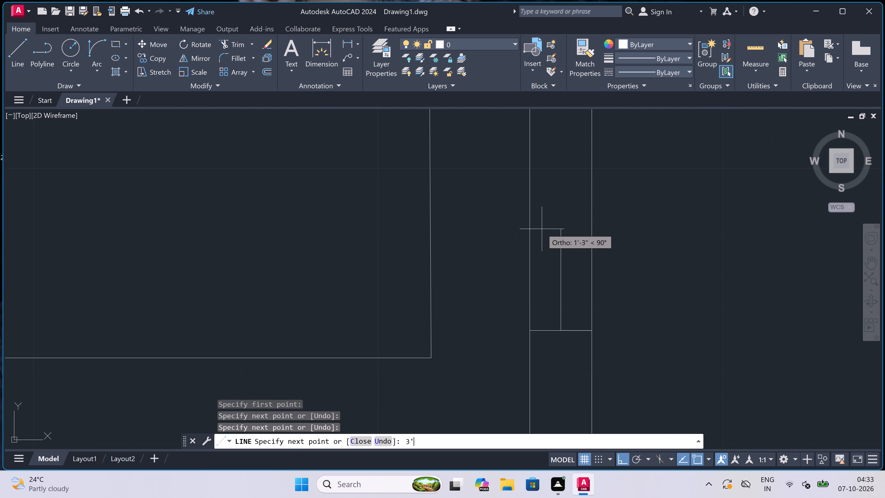
{"action": "scroll", "coordinate": [541, 230], "scroll_direction": "down", "scroll_amount": 2}
{"action": "scroll", "coordinate": [534, 123], "scroll_direction": "up", "scroll_amount": 2}
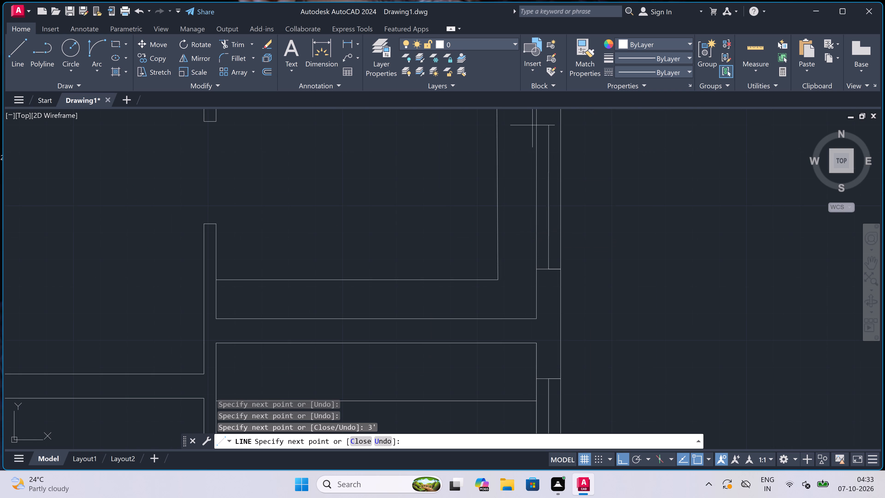
{"action": "scroll", "coordinate": [534, 123], "scroll_direction": "up", "scroll_amount": 1}
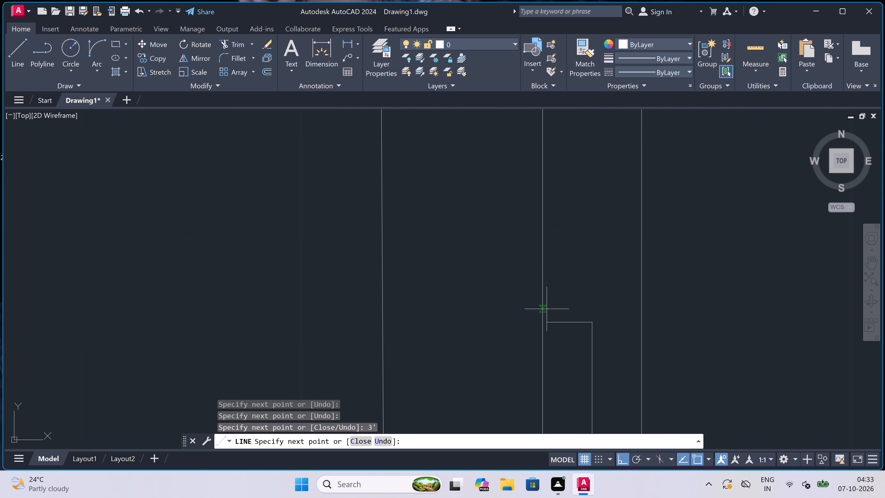
{"action": "left_click", "coordinate": [542, 325]}
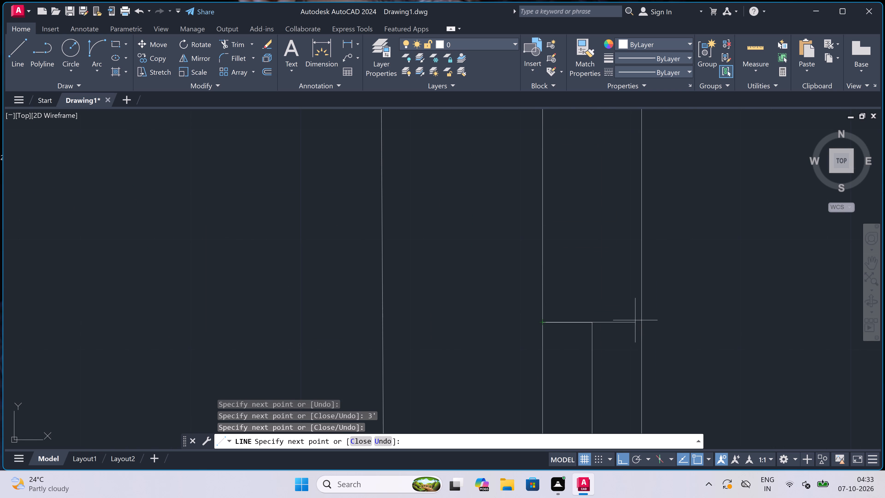
{"action": "left_click", "coordinate": [645, 323]}
{"action": "key", "text": "Escape"}
Examine the whole floor plan, including the stair core and the rooms along the right outer wall.
{"action": "scroll", "coordinate": [512, 251], "scroll_direction": "down", "scroll_amount": 2}
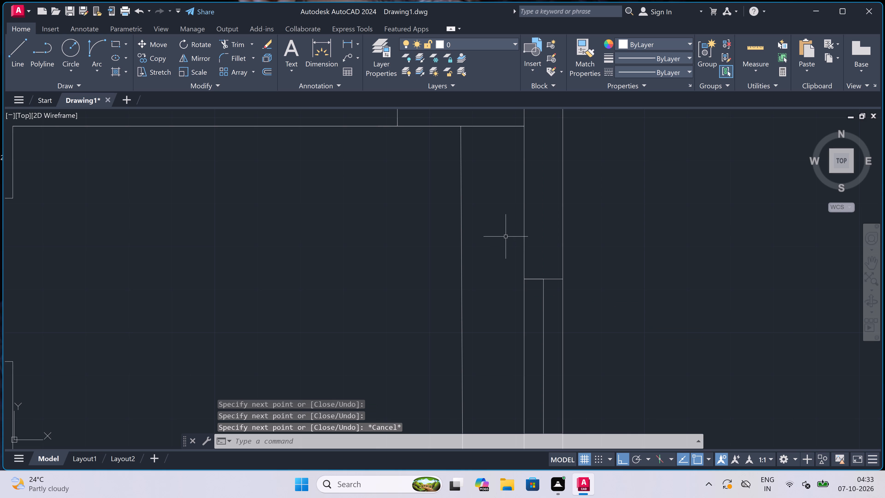
{"action": "scroll", "coordinate": [506, 237], "scroll_direction": "down", "scroll_amount": 3}
{"action": "scroll", "coordinate": [489, 261], "scroll_direction": "down", "scroll_amount": 3}
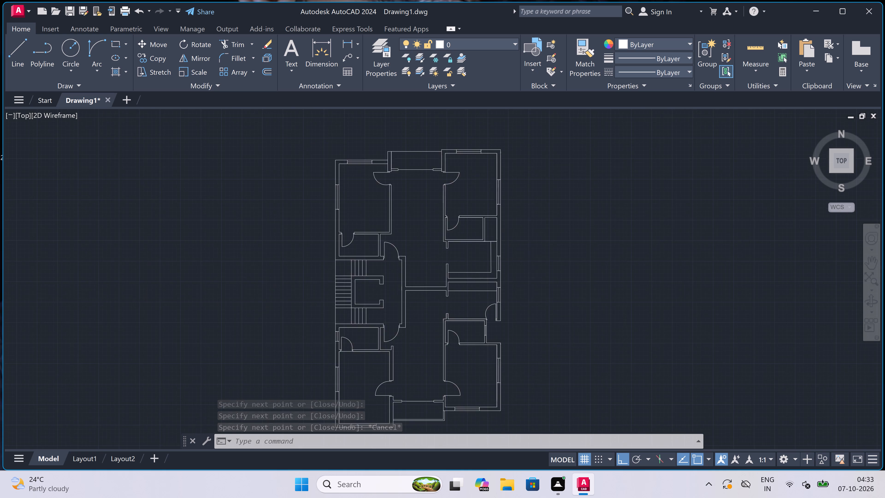
{"action": "scroll", "coordinate": [481, 294], "scroll_direction": "up", "scroll_amount": 3}
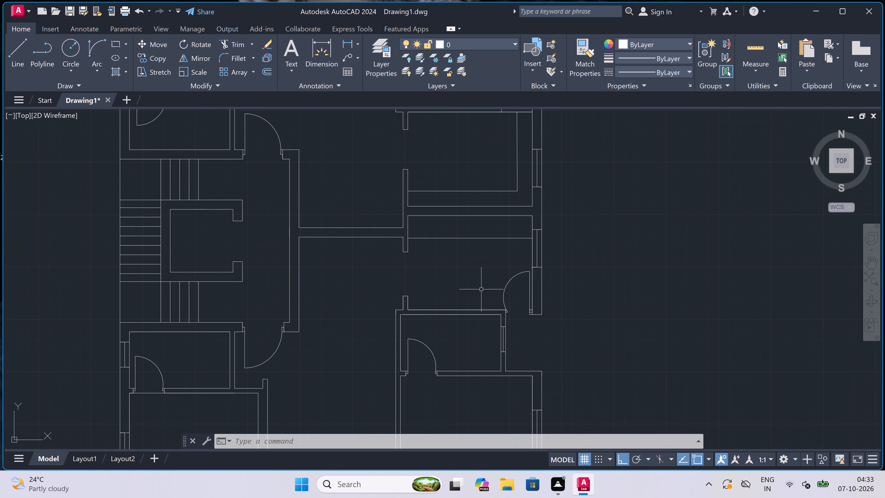
{"action": "scroll", "coordinate": [481, 289], "scroll_direction": "down", "scroll_amount": 1}
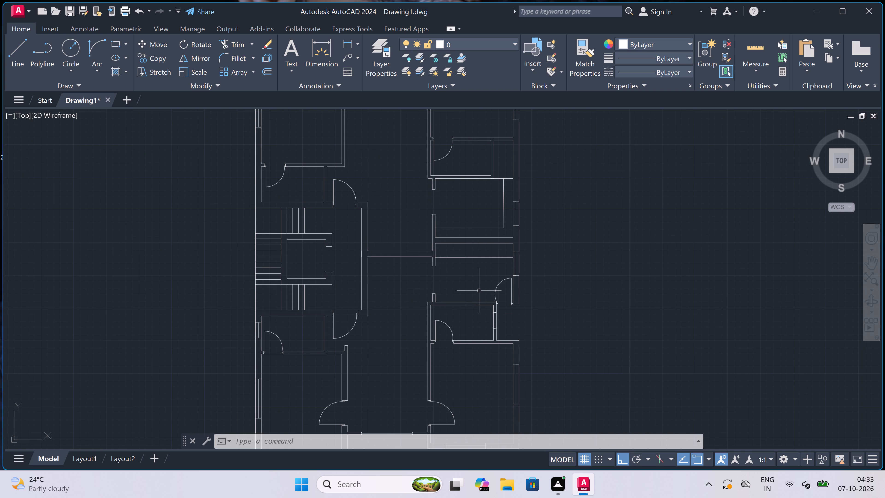
{"action": "scroll", "coordinate": [479, 290], "scroll_direction": "down", "scroll_amount": 1}
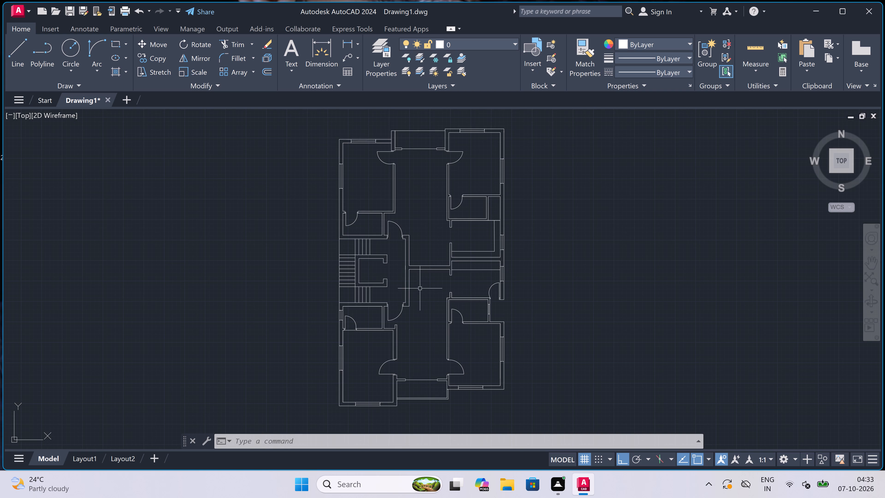
{"action": "scroll", "coordinate": [419, 270], "scroll_direction": "down", "scroll_amount": 1}
{"action": "scroll", "coordinate": [401, 238], "scroll_direction": "up", "scroll_amount": 2}
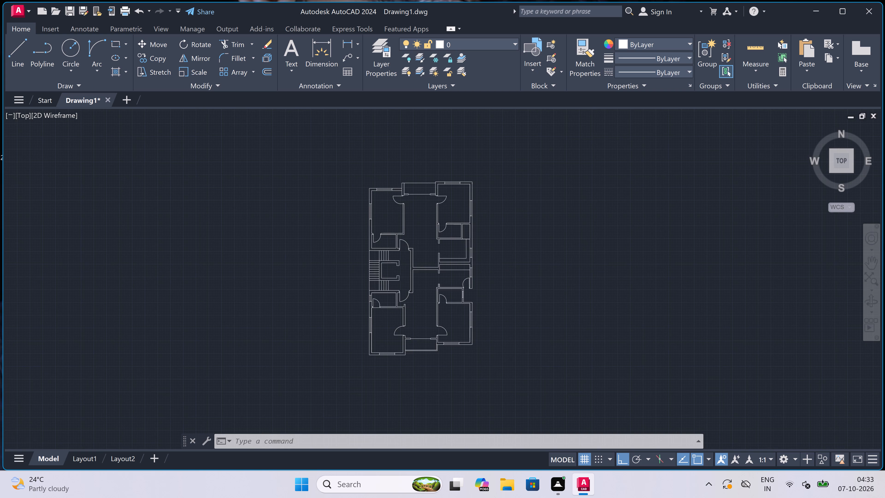
{"action": "scroll", "coordinate": [401, 238], "scroll_direction": "up", "scroll_amount": 1}
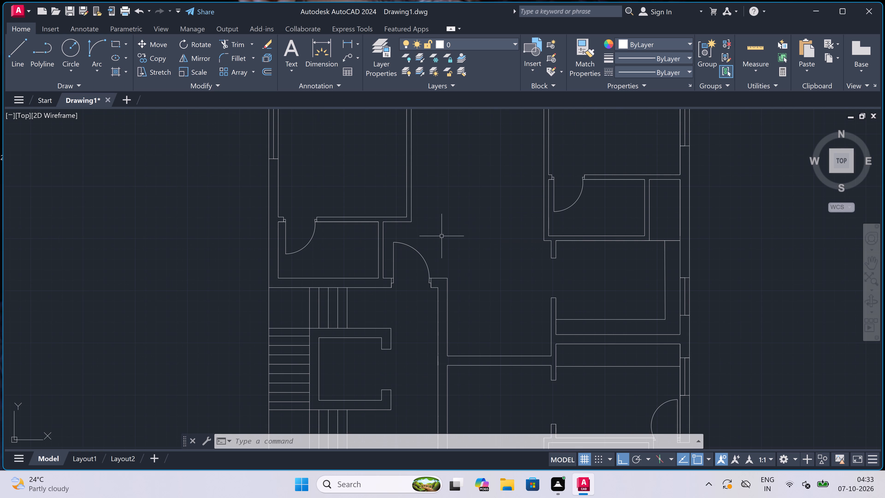
{"action": "scroll", "coordinate": [441, 236], "scroll_direction": "down", "scroll_amount": 1}
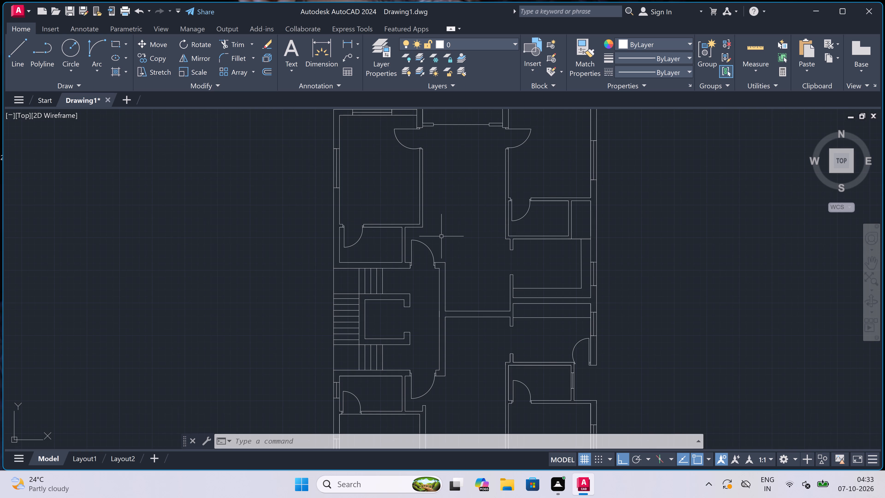
Draw a 2' window in the left outer wall of the small room above the stairs, with a centre line and closed ends.
{"action": "scroll", "coordinate": [312, 237], "scroll_direction": "up", "scroll_amount": 3}
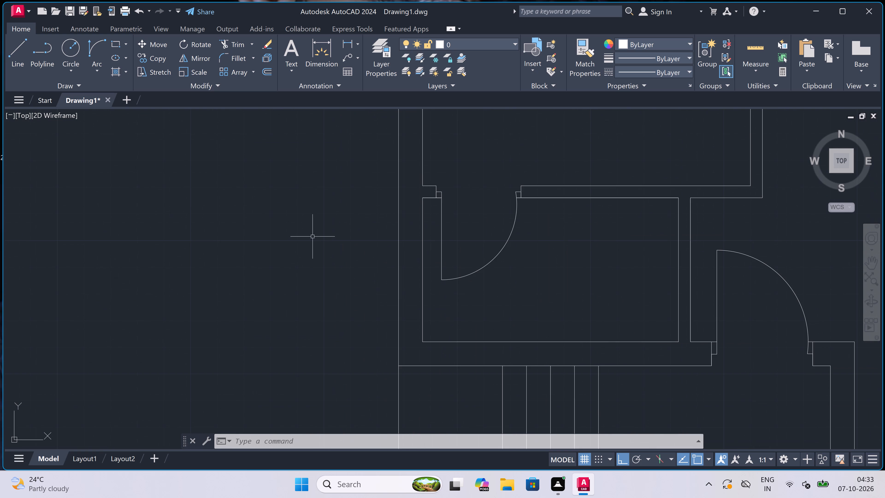
{"action": "key", "text": "space"}
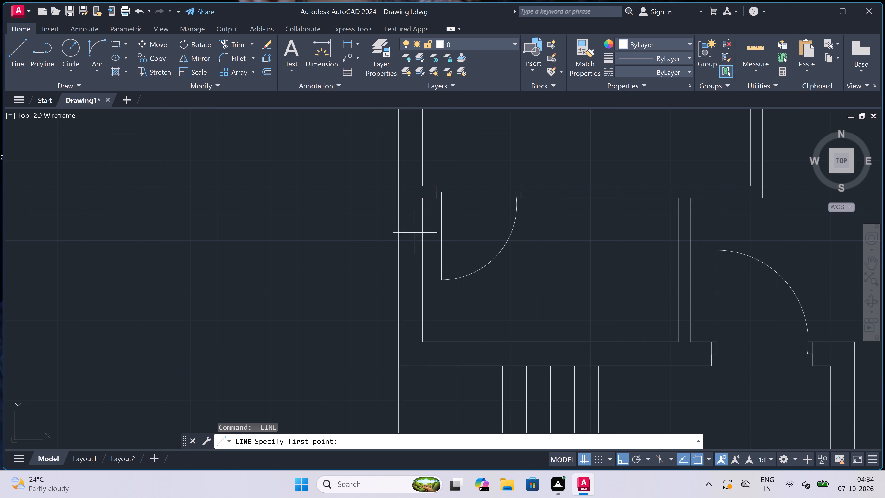
{"action": "left_click", "coordinate": [419, 228]}
{"action": "left_click", "coordinate": [400, 229]}
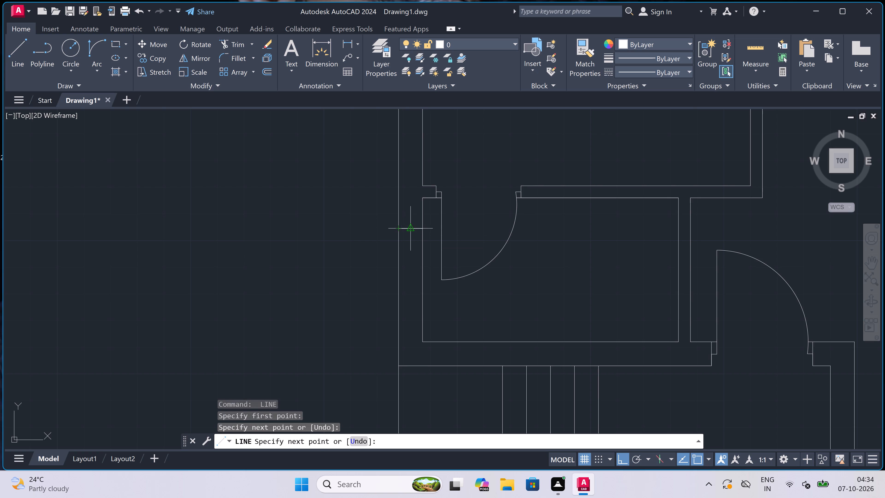
{"action": "left_click", "coordinate": [408, 228]}
{"action": "key", "text": "2"}
{"action": "type", "text": "'"}
{"action": "key", "text": "space"}
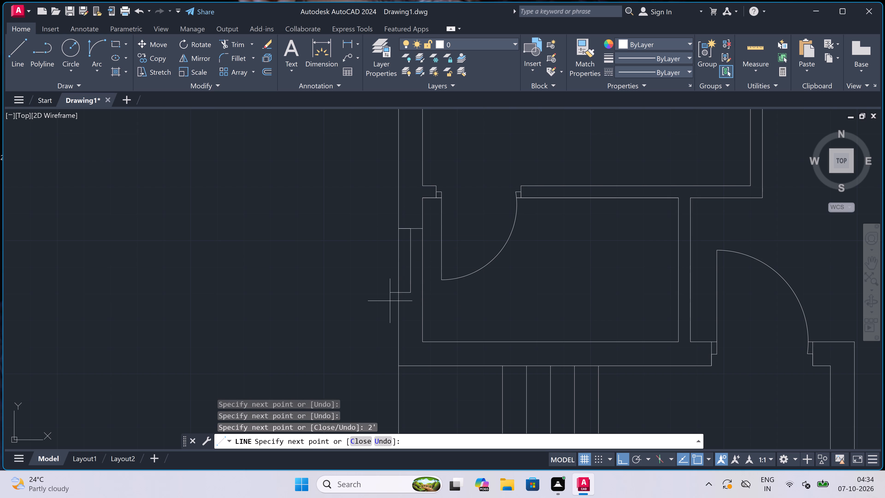
{"action": "left_click", "coordinate": [398, 285]}
{"action": "scroll", "coordinate": [399, 285], "scroll_direction": "up", "scroll_amount": 2}
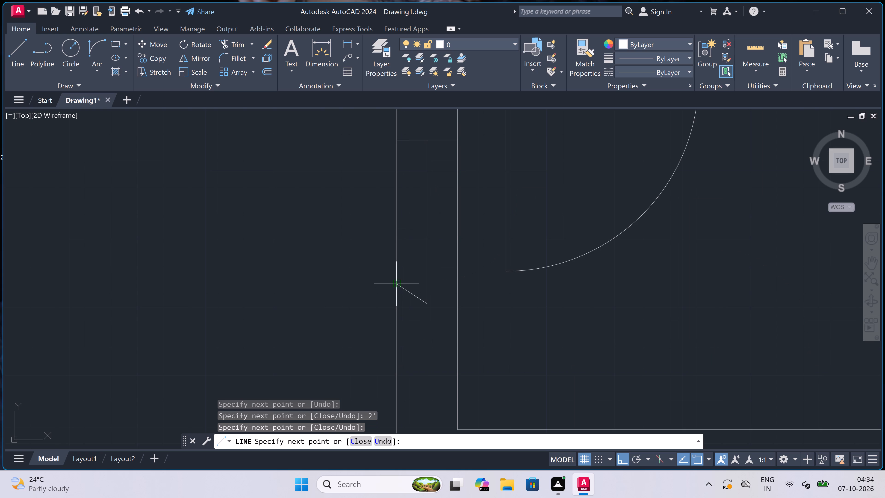
{"action": "key", "text": "ctrl+z"}
{"action": "scroll", "coordinate": [401, 293], "scroll_direction": "up", "scroll_amount": 2}
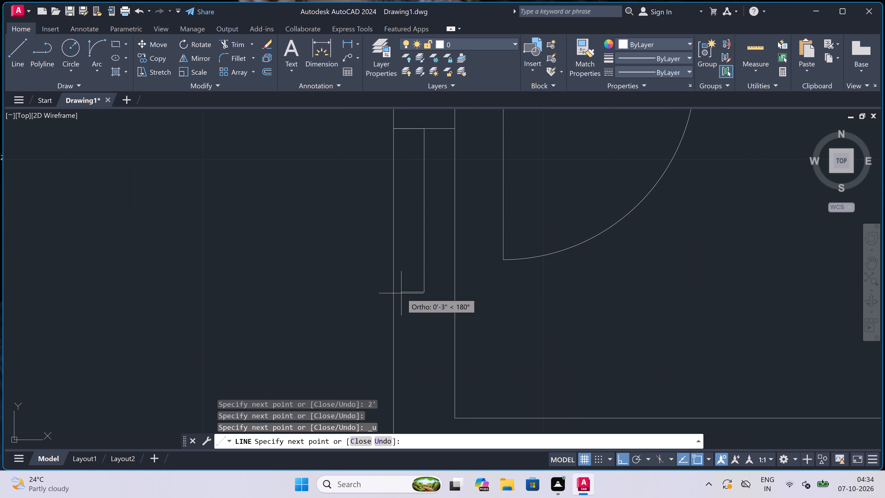
{"action": "left_click", "coordinate": [395, 292]}
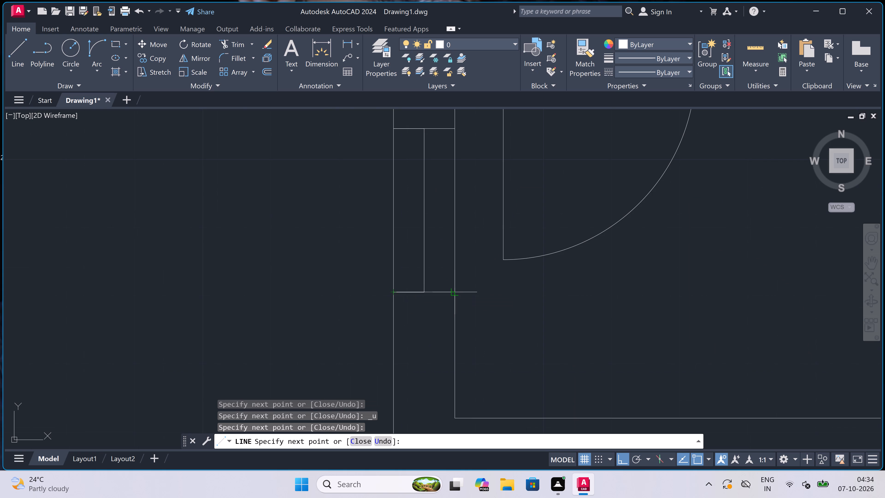
{"action": "left_click", "coordinate": [455, 293]}
{"action": "key", "text": "Escape"}
Draw a 2' window in the wall between the upper-right small room and the narrow shaft, with a centre line and closed ends.
{"action": "scroll", "coordinate": [366, 283], "scroll_direction": "down", "scroll_amount": 7}
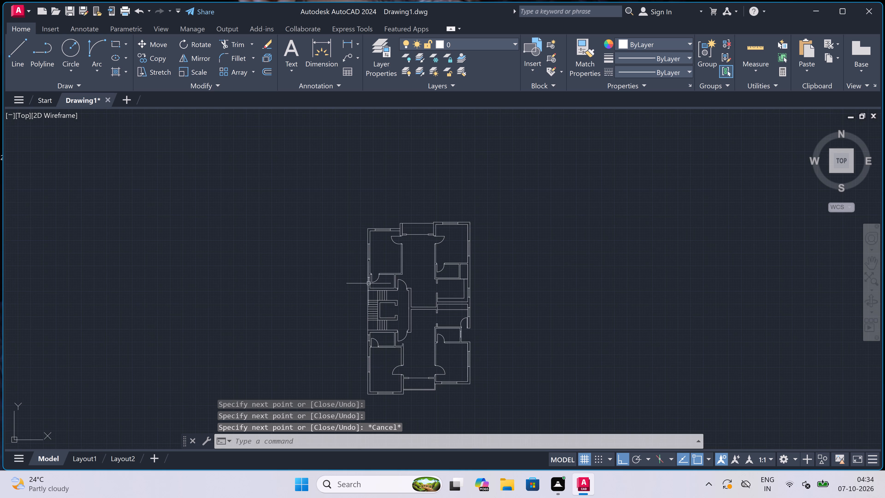
{"action": "scroll", "coordinate": [457, 270], "scroll_direction": "up", "scroll_amount": 3}
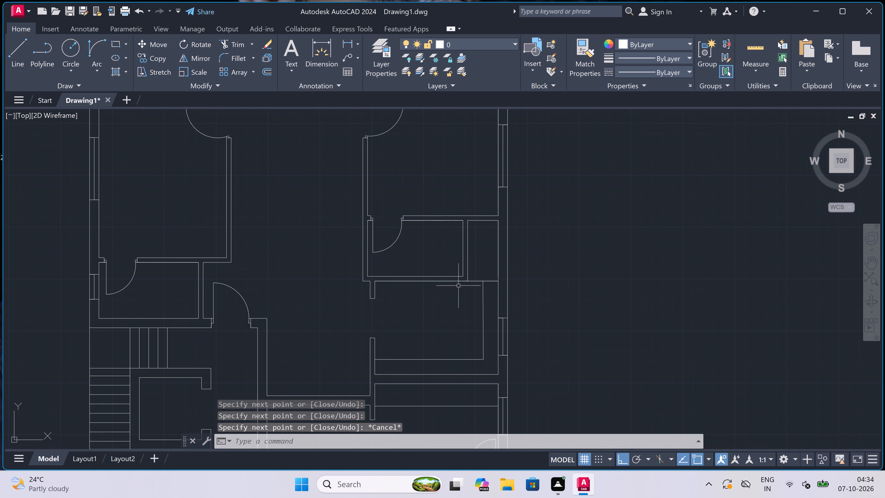
{"action": "scroll", "coordinate": [457, 253], "scroll_direction": "up", "scroll_amount": 2}
{"action": "key", "text": "space"}
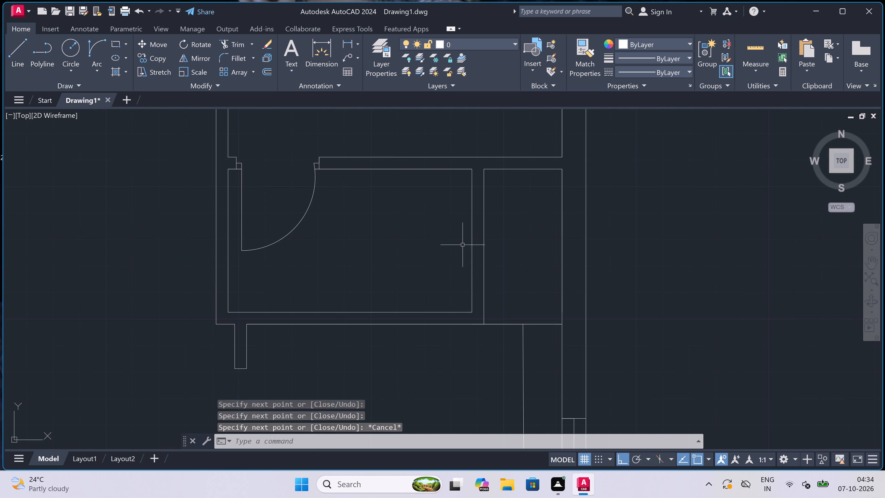
{"action": "left_click", "coordinate": [470, 206]}
{"action": "left_click", "coordinate": [483, 204]}
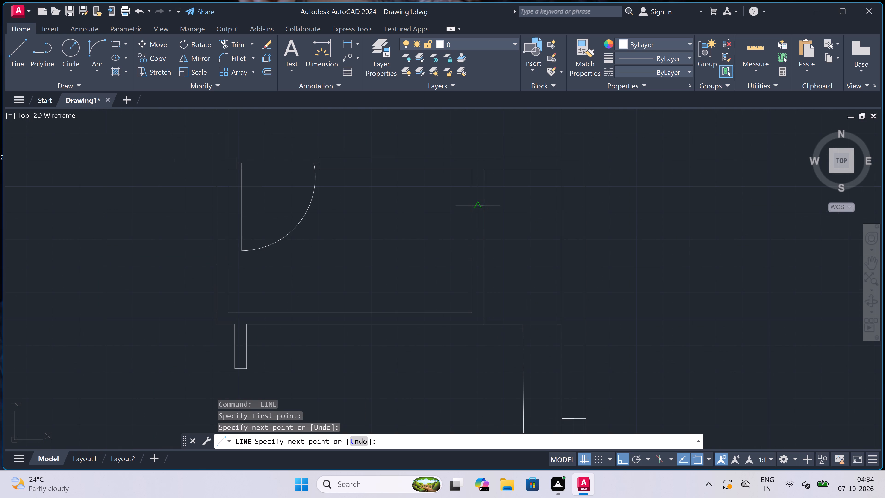
{"action": "left_click", "coordinate": [477, 205]}
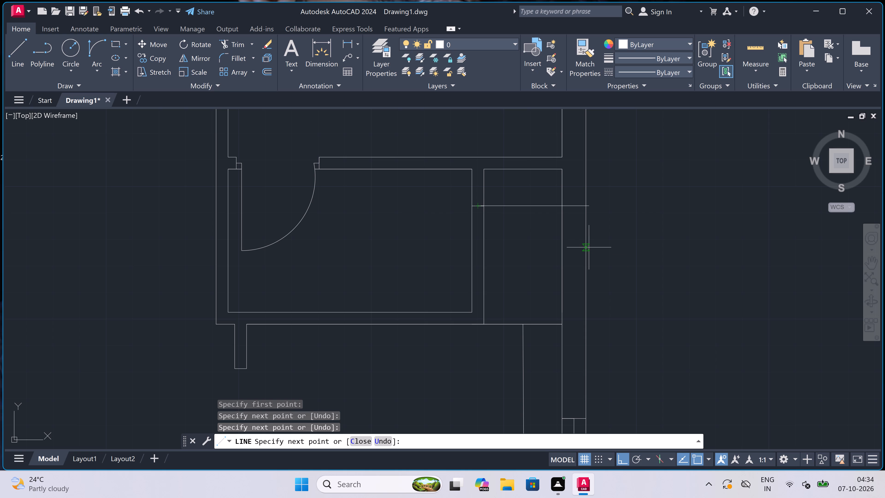
{"action": "scroll", "coordinate": [536, 258], "scroll_direction": "up", "scroll_amount": 2}
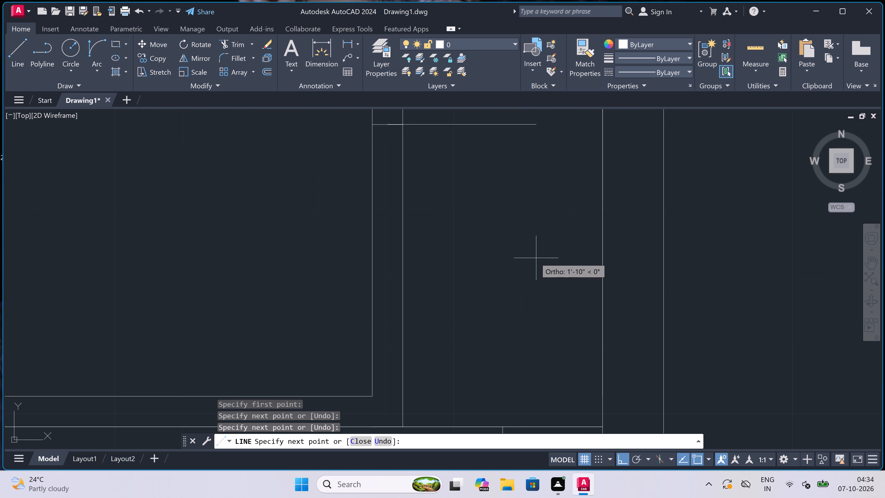
{"action": "type", "text": "2'"}
{"action": "key", "text": "space"}
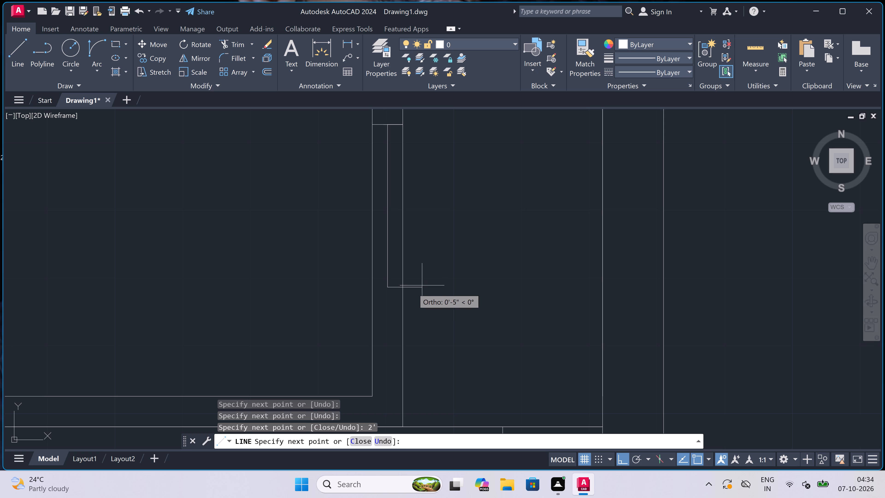
{"action": "left_click", "coordinate": [403, 285]}
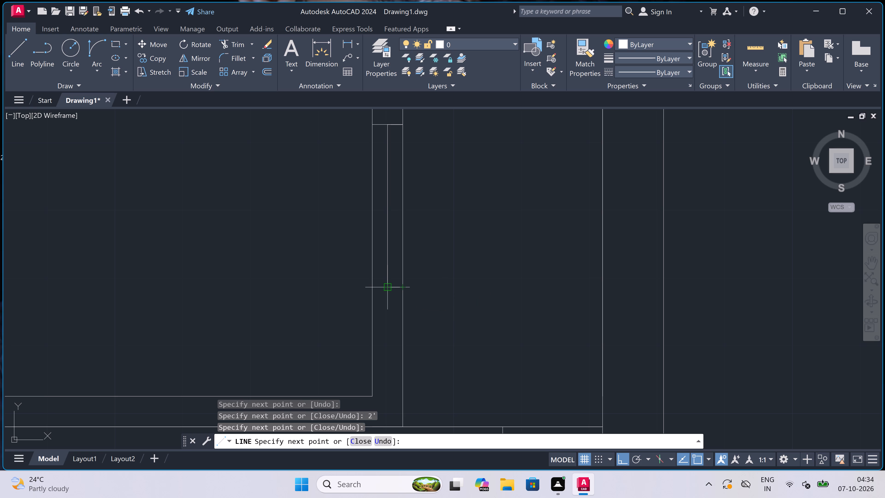
{"action": "left_click", "coordinate": [374, 288]}
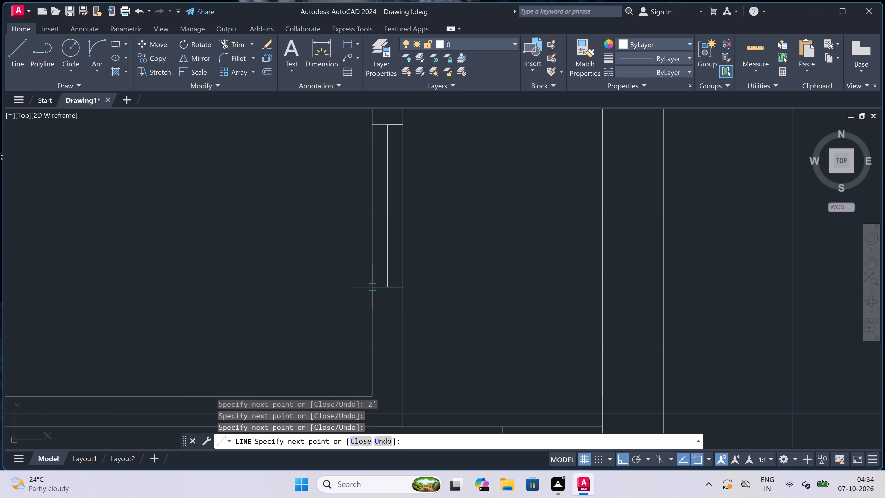
{"action": "key", "text": "Escape"}
Place a multiline text label reading BEDROOM inside the upper-left room, below its top window.
{"action": "scroll", "coordinate": [424, 271], "scroll_direction": "down", "scroll_amount": 5}
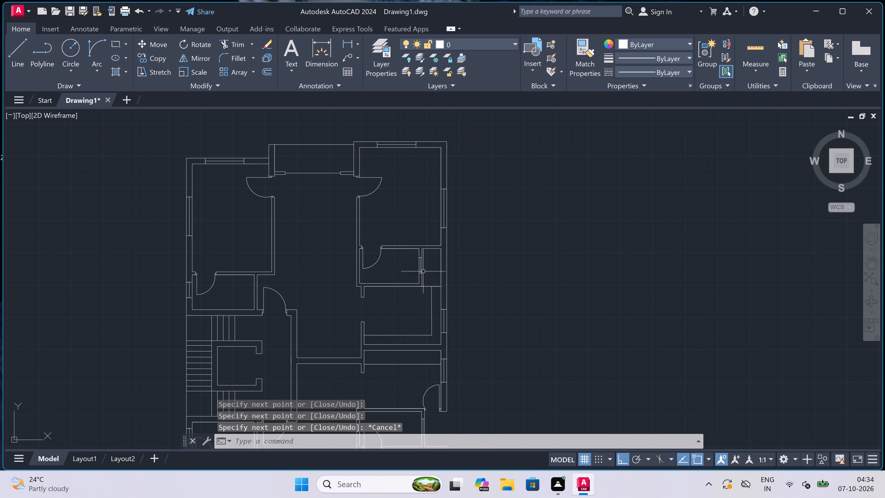
{"action": "scroll", "coordinate": [423, 271], "scroll_direction": "down", "scroll_amount": 1}
{"action": "scroll", "coordinate": [387, 260], "scroll_direction": "down", "scroll_amount": 1}
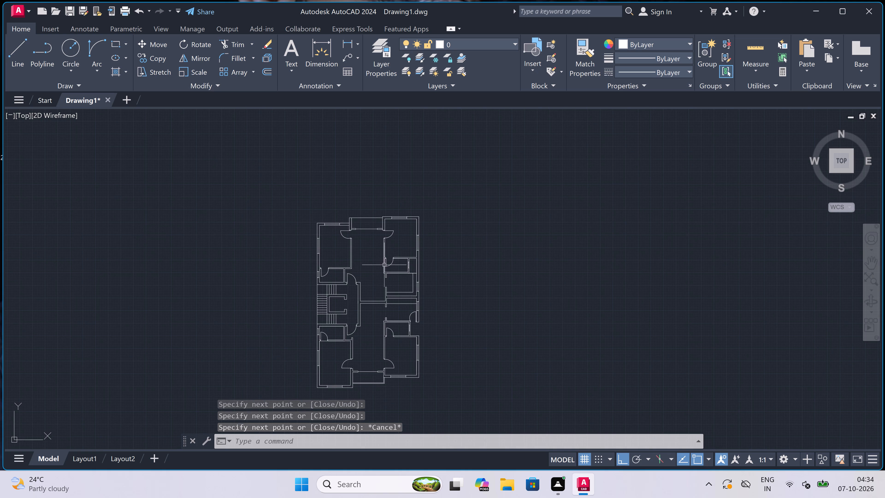
{"action": "scroll", "coordinate": [380, 280], "scroll_direction": "up", "scroll_amount": 2}
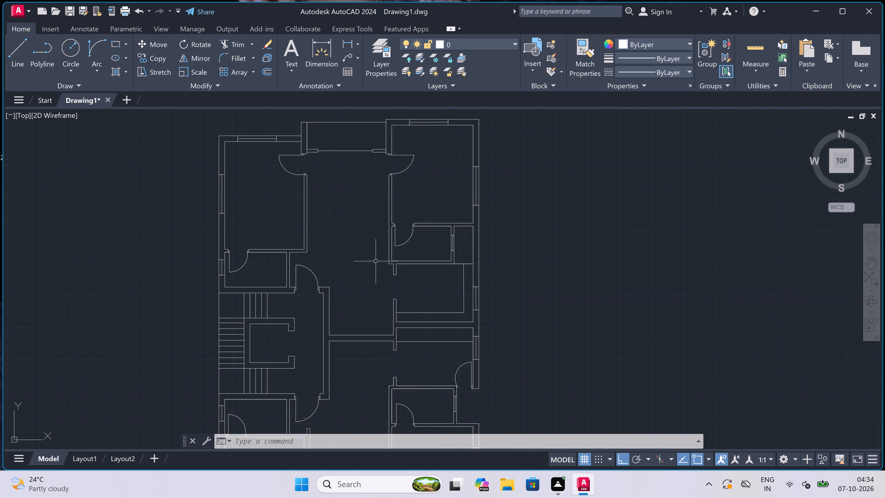
{"action": "scroll", "coordinate": [376, 261], "scroll_direction": "down", "scroll_amount": 1}
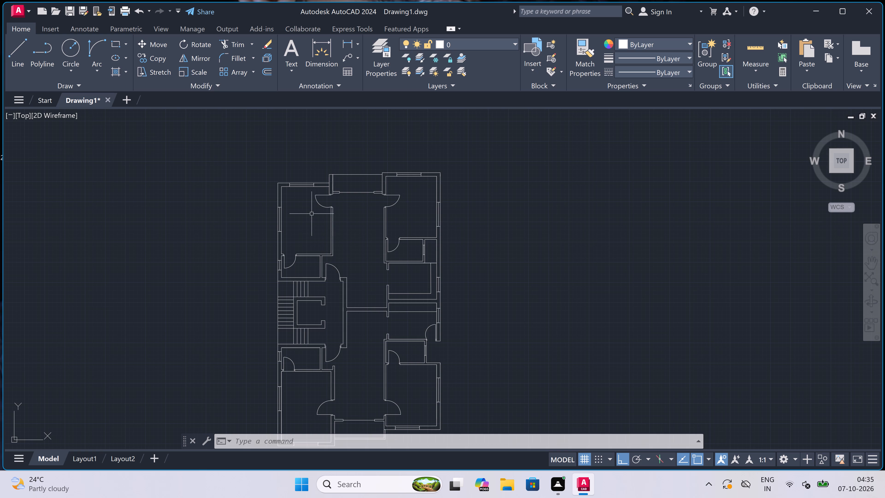
{"action": "scroll", "coordinate": [311, 209], "scroll_direction": "up", "scroll_amount": 3}
{"action": "scroll", "coordinate": [307, 204], "scroll_direction": "down", "scroll_amount": 4}
{"action": "scroll", "coordinate": [290, 193], "scroll_direction": "up", "scroll_amount": 4}
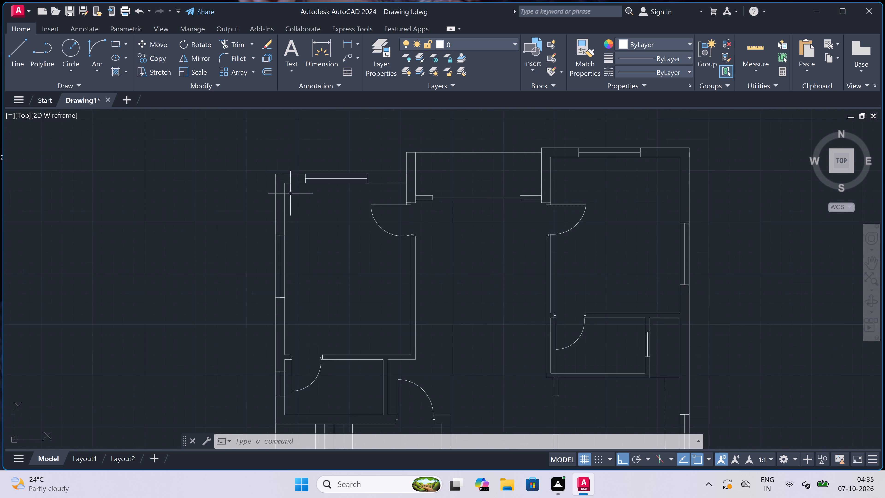
{"action": "scroll", "coordinate": [290, 193], "scroll_direction": "up", "scroll_amount": 2}
{"action": "type", "text": "mt"}
{"action": "key", "text": "space"}
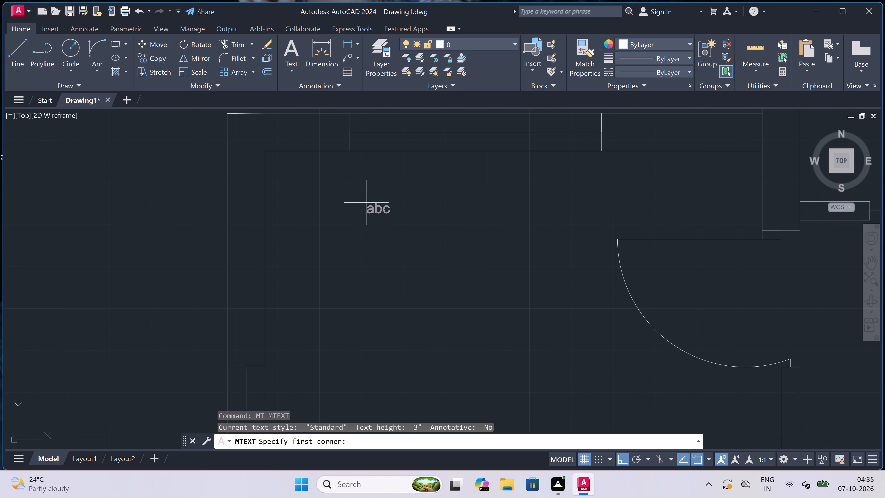
{"action": "left_click_drag", "start_coordinate": [336, 269], "coordinate": [343, 270]}
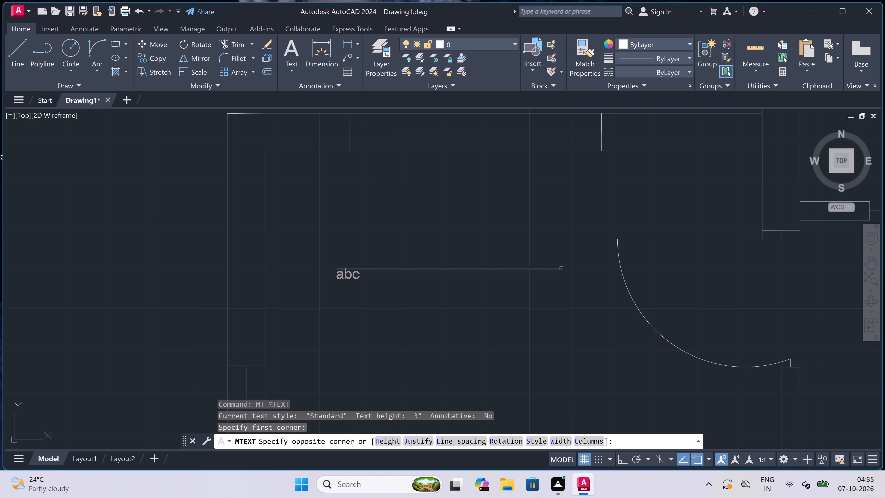
{"action": "left_click", "coordinate": [768, 290]}
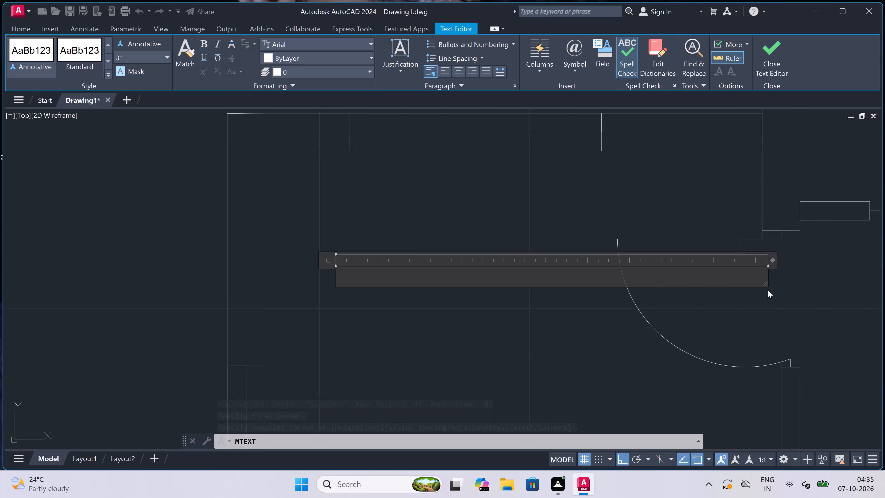
{"action": "type", "text": "BEDRO"}
{"action": "type", "text": "OM"}
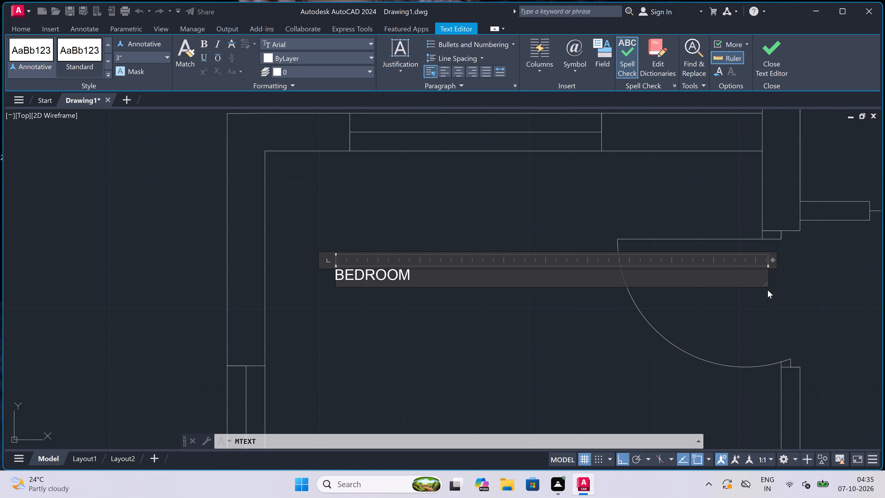
Add the room size 10'3"x14'8" as a second line of the BEDROOM label and finish the text.
{"action": "key", "text": "Return"}
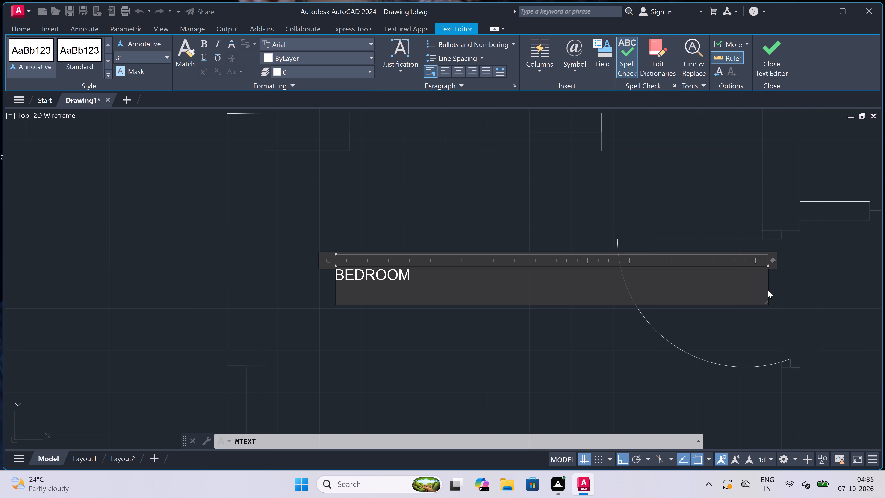
{"action": "key", "text": "1"}
{"action": "type", "text": "0'3"}
{"action": "key", "text": "shift+quotedbl"}
{"action": "key", "text": "x"}
{"action": "key", "text": "1"}
{"action": "key", "text": "4"}
{"action": "key", "text": "apostrophe"}
{"action": "key", "text": "8"}
{"action": "key", "text": "shift+quotedbl"}
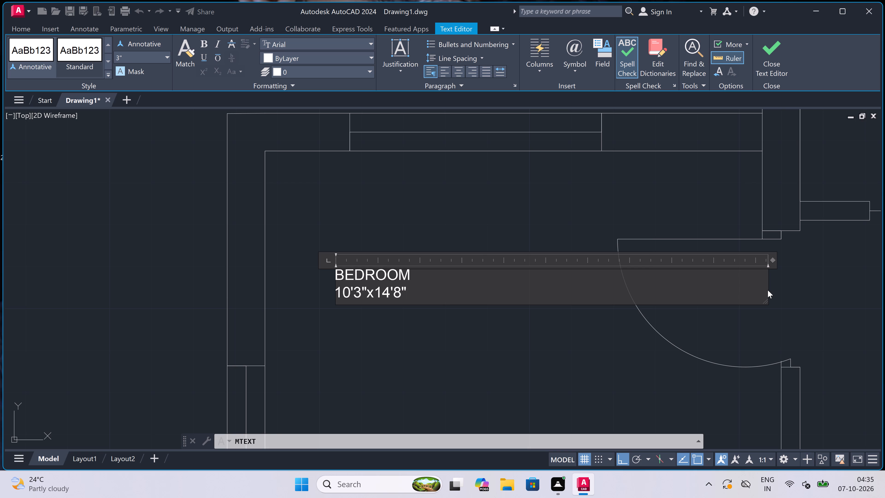
{"action": "left_click", "coordinate": [417, 233]}
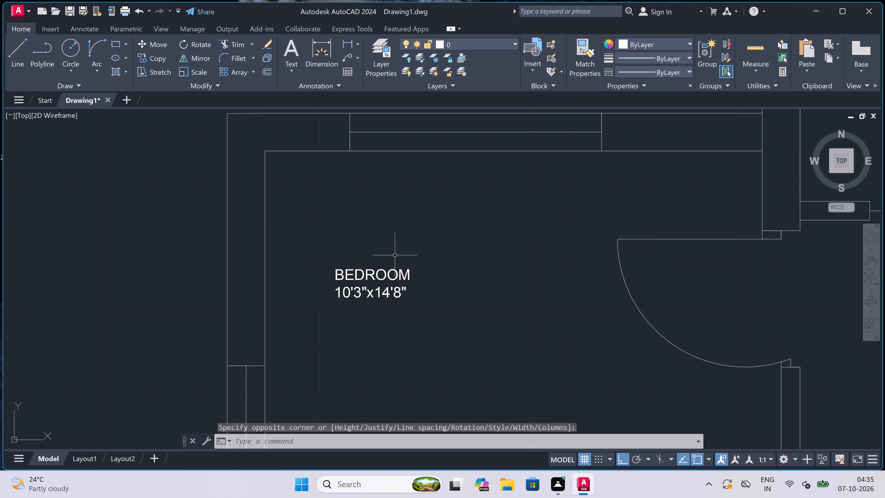
With ortho off, move the upper-left room's BEDROOM label up and to the right, beneath its top window.
{"action": "left_click", "coordinate": [388, 269]}
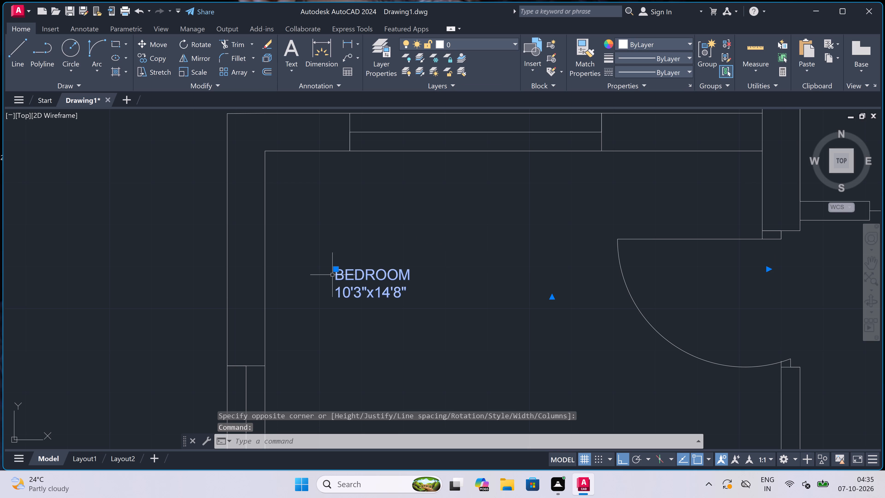
{"action": "left_click", "coordinate": [337, 271]}
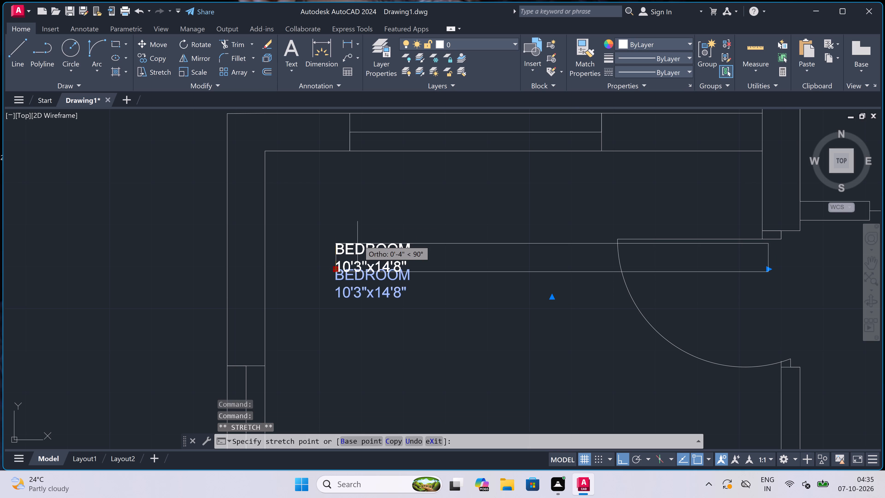
{"action": "key", "text": "F8"}
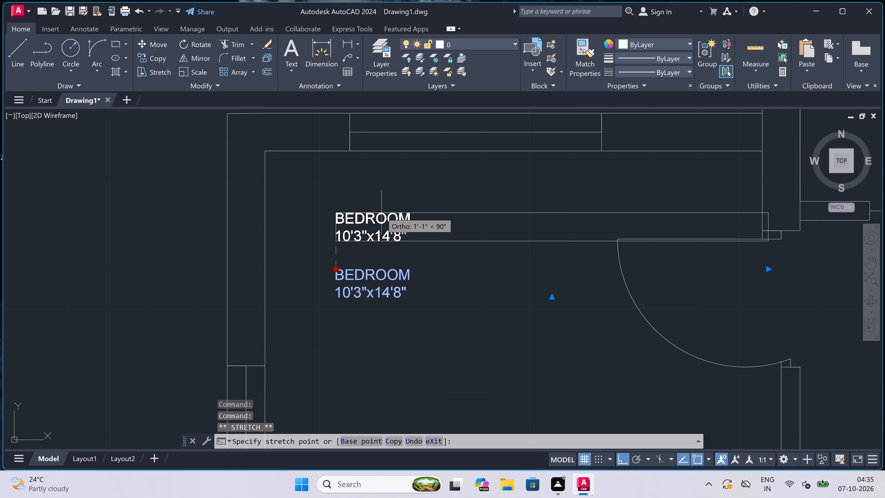
{"action": "left_click", "coordinate": [407, 214]}
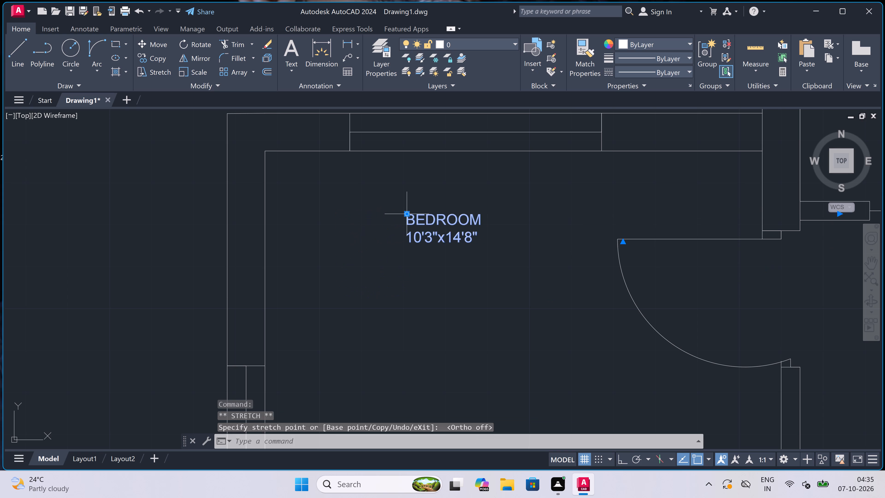
{"action": "key", "text": "Escape"}
Place a multiline text label reading BALCONY inside the top-centre space between the two upper rooms.
{"action": "scroll", "coordinate": [351, 235], "scroll_direction": "down", "scroll_amount": 5}
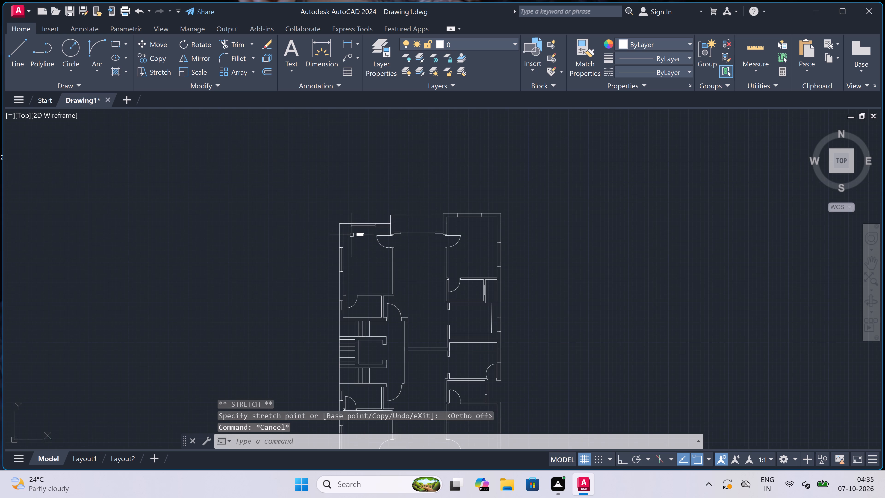
{"action": "scroll", "coordinate": [400, 223], "scroll_direction": "up", "scroll_amount": 1}
{"action": "scroll", "coordinate": [422, 216], "scroll_direction": "up", "scroll_amount": 3}
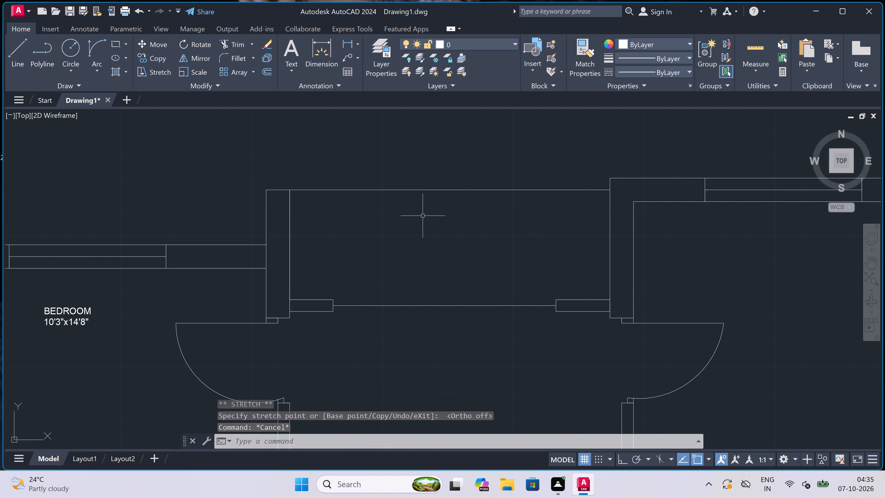
{"action": "type", "text": "mt"}
{"action": "key", "text": "space"}
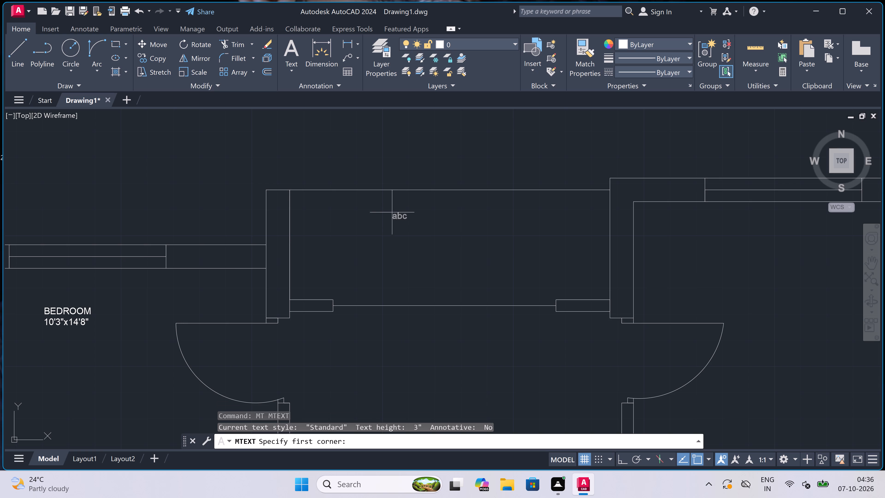
{"action": "left_click_drag", "start_coordinate": [359, 233], "coordinate": [364, 236]}
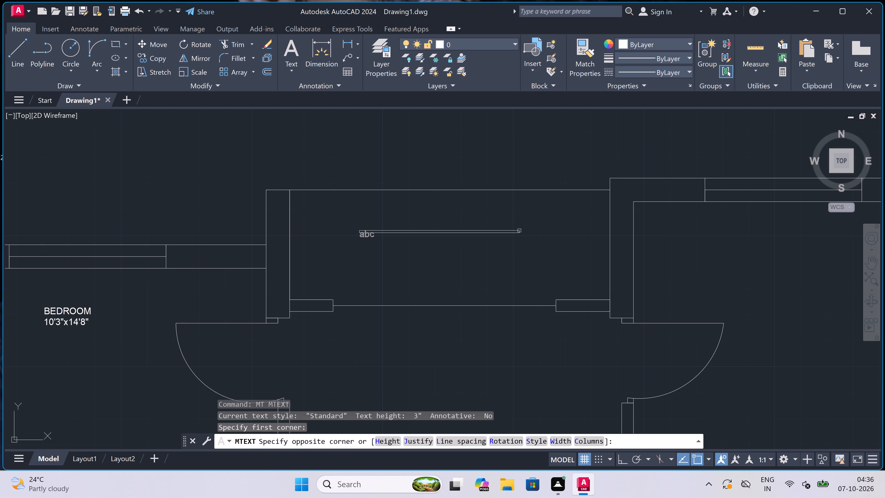
{"action": "left_click", "coordinate": [626, 244]}
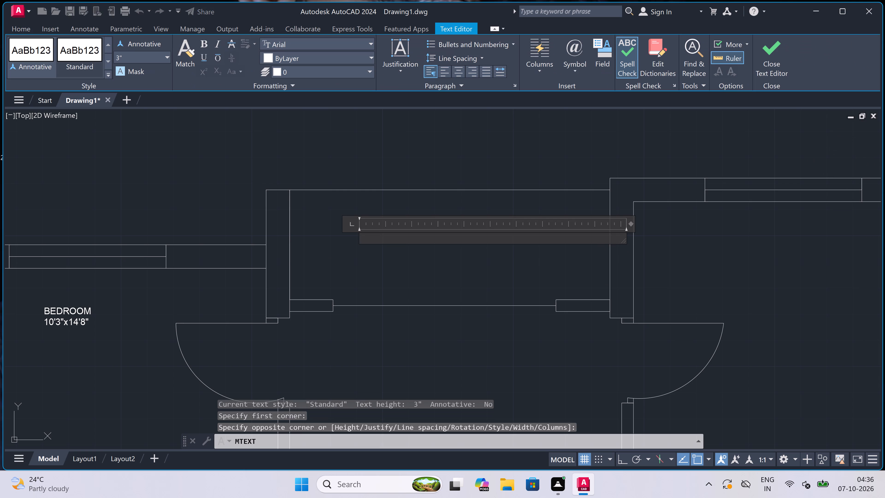
{"action": "scroll", "coordinate": [384, 269], "scroll_direction": "up", "scroll_amount": 1}
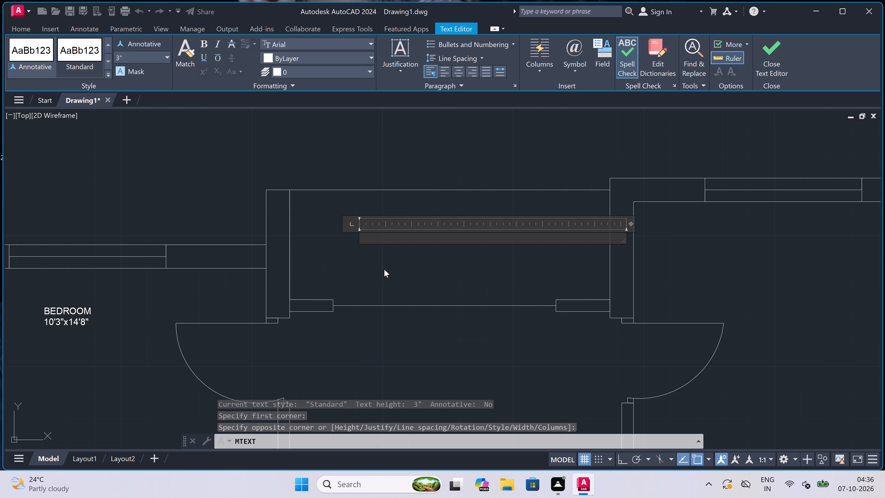
{"action": "scroll", "coordinate": [384, 269], "scroll_direction": "up", "scroll_amount": 1}
{"action": "scroll", "coordinate": [383, 274], "scroll_direction": "down", "scroll_amount": 3}
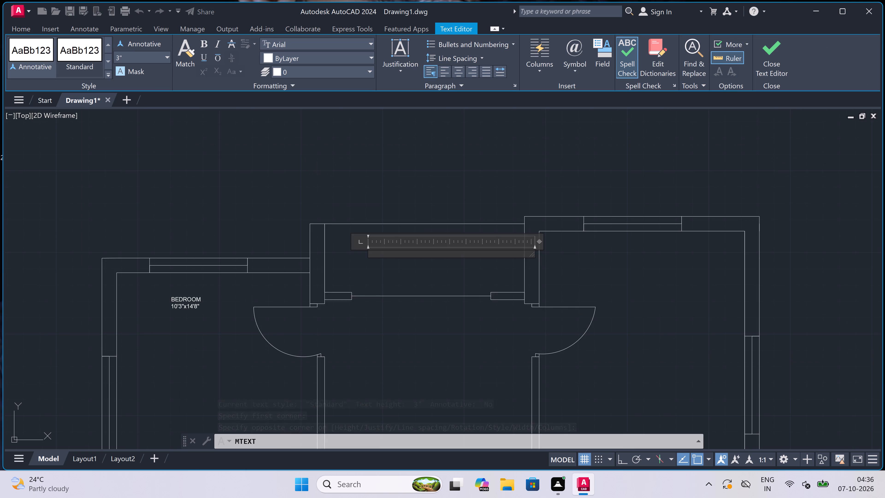
{"action": "scroll", "coordinate": [382, 253], "scroll_direction": "up", "scroll_amount": 2}
{"action": "scroll", "coordinate": [375, 285], "scroll_direction": "up", "scroll_amount": 1}
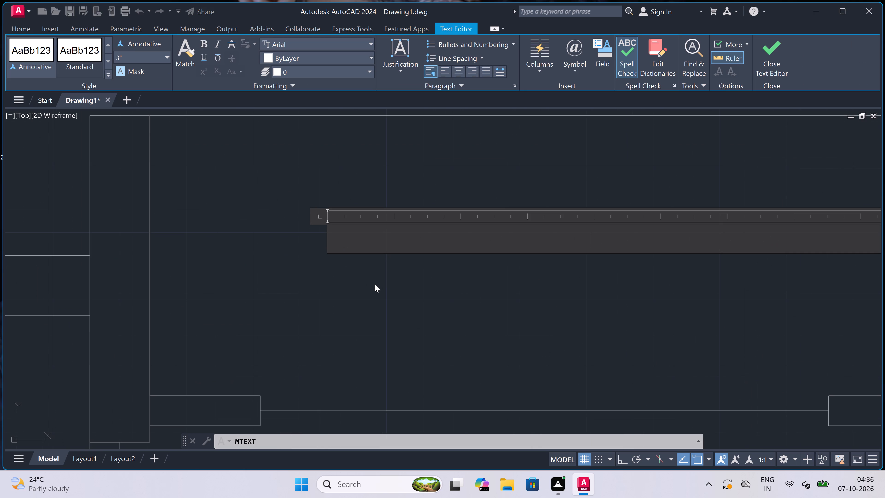
{"action": "type", "text": "BALCONY"}
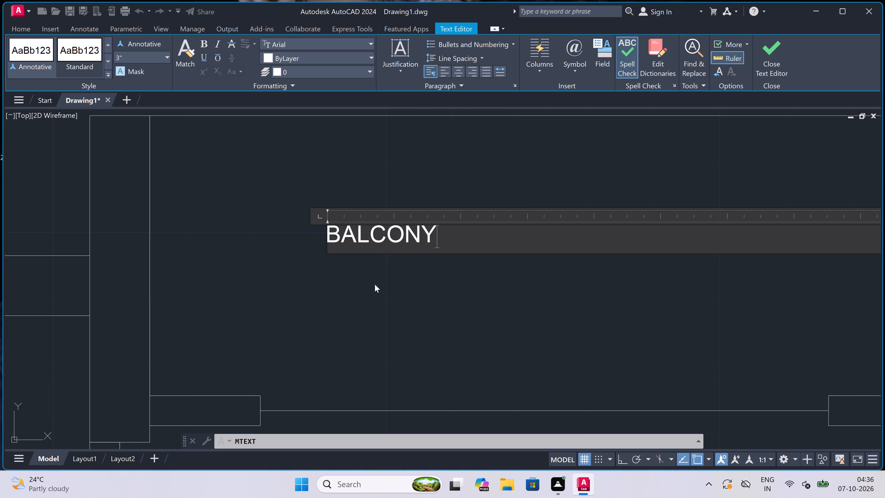
Add the size 3'6"x10'7" as a second line of the BALCONY label and finish the text.
{"action": "key", "text": "Return"}
{"action": "type", "text": "3'6"}
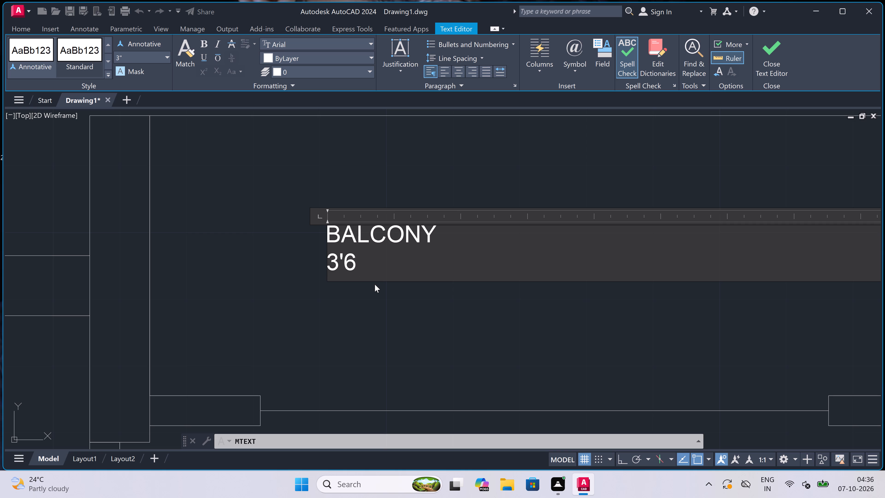
{"action": "key", "text": "shift+quotedbl"}
{"action": "key", "text": "x"}
{"action": "type", "text": "10'7"}
{"action": "key", "text": "shift+quotedbl"}
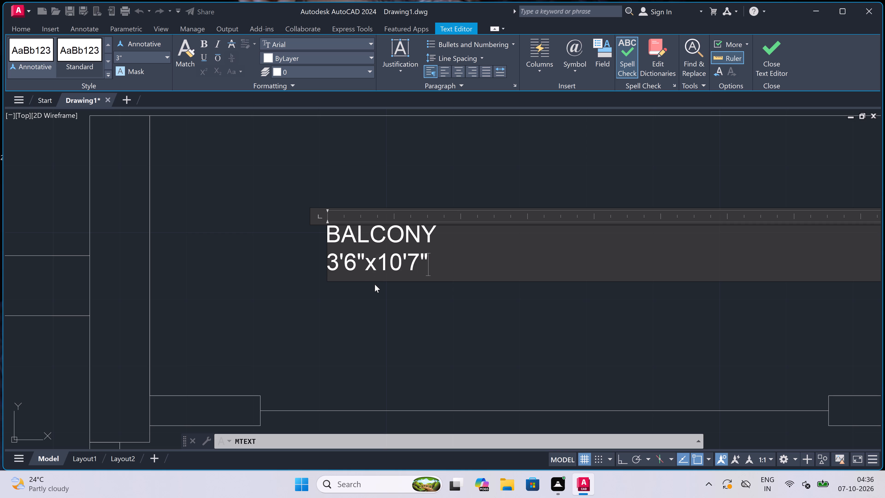
{"action": "left_click", "coordinate": [343, 308]}
Place a multiline text label reading BEDROOM inside the upper-right room, below its top window.
{"action": "scroll", "coordinate": [328, 259], "scroll_direction": "down", "scroll_amount": 2}
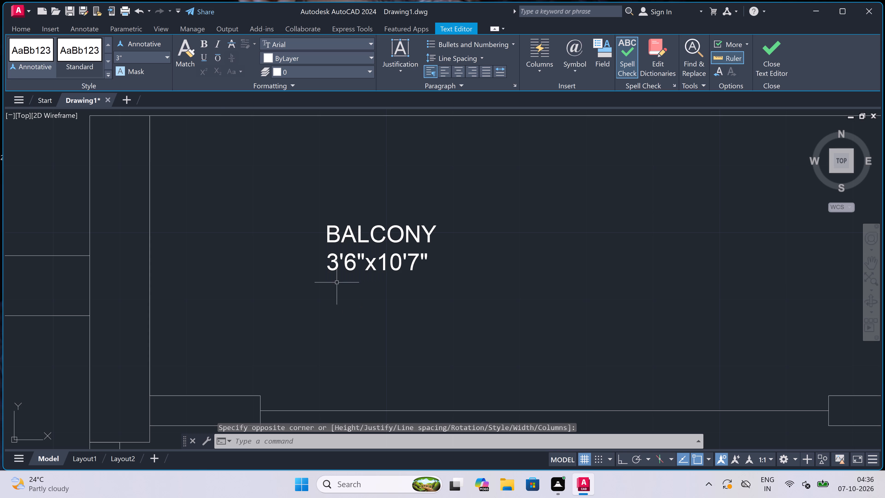
{"action": "scroll", "coordinate": [328, 259], "scroll_direction": "down", "scroll_amount": 5}
{"action": "scroll", "coordinate": [484, 254], "scroll_direction": "up", "scroll_amount": 1}
{"action": "scroll", "coordinate": [382, 251], "scroll_direction": "up", "scroll_amount": 2}
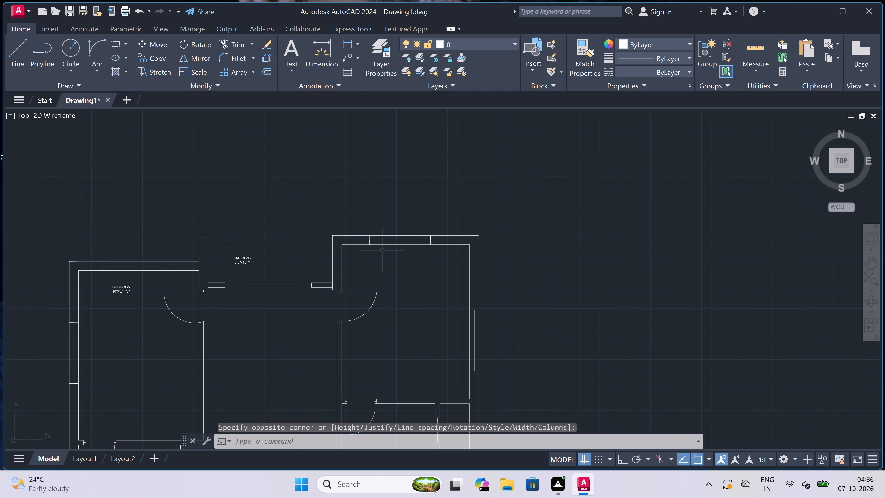
{"action": "key", "text": "space"}
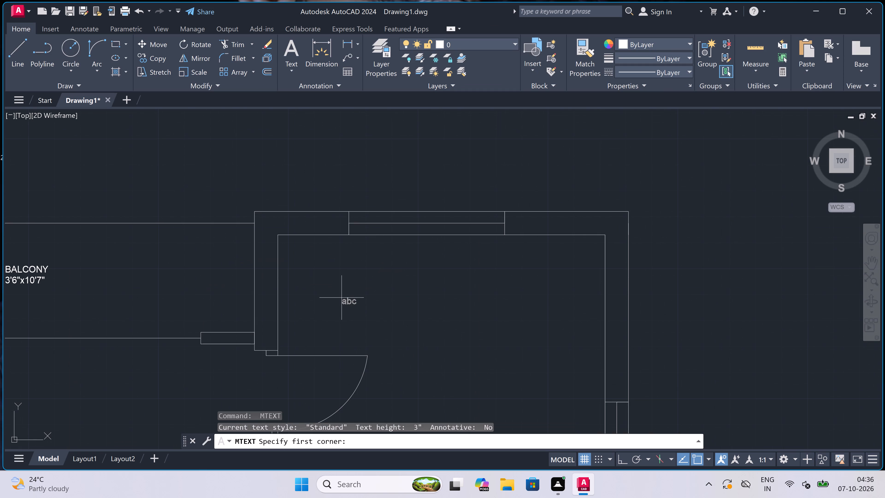
{"action": "left_click_drag", "start_coordinate": [331, 292], "coordinate": [342, 294]}
{"action": "left_click", "coordinate": [764, 305]}
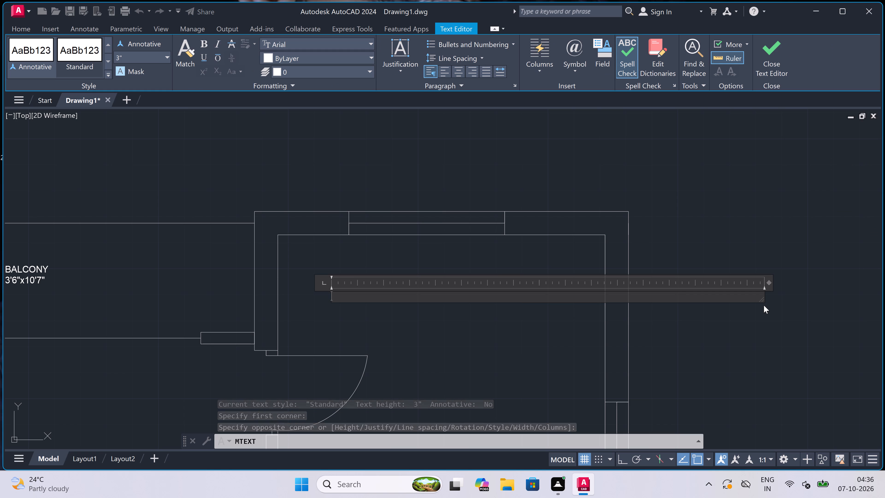
{"action": "type", "text": "bed"}
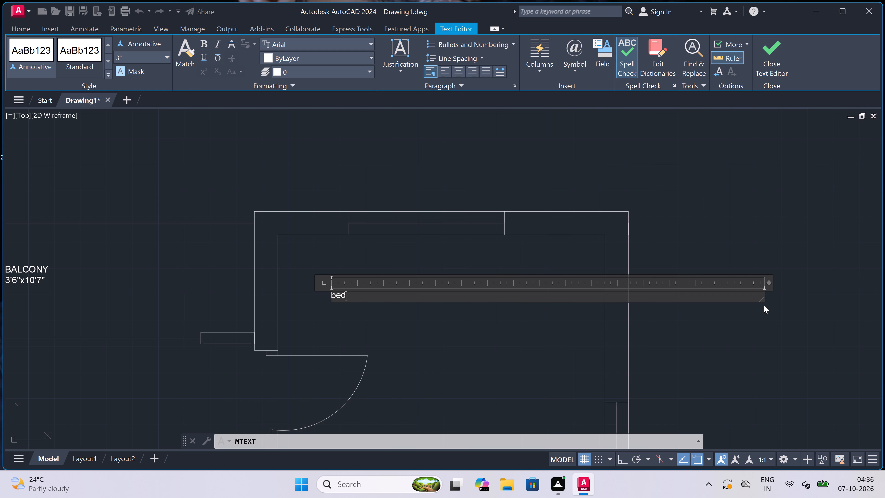
{"action": "key", "text": "BackSpace"}
{"action": "key", "text": "BackSpace"}
{"action": "key", "text": "BackSpace"}
{"action": "key", "text": "b"}
{"action": "type", "text": "EDROOM"}
Add the room size 10'6"x12'8" as a second line of the upper-right BEDROOM label and finish the text.
{"action": "key", "text": "Return"}
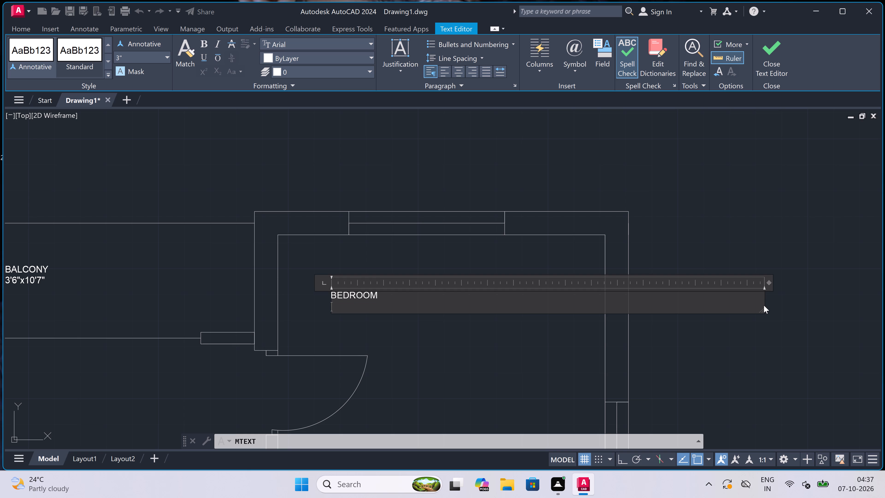
{"action": "key", "text": "1"}
{"action": "type", "text": "0'6"}
{"action": "type", "text": "\"x"}
{"action": "type", "text": "12"}
{"action": "type", "text": "'8"}
{"action": "key", "text": "shift+quotedbl"}
{"action": "left_click", "coordinate": [302, 264]}
Place a multiline text label reading TOILET in the small room below the upper-right bedroom, beneath its door swing.
{"action": "scroll", "coordinate": [309, 239], "scroll_direction": "down", "scroll_amount": 6}
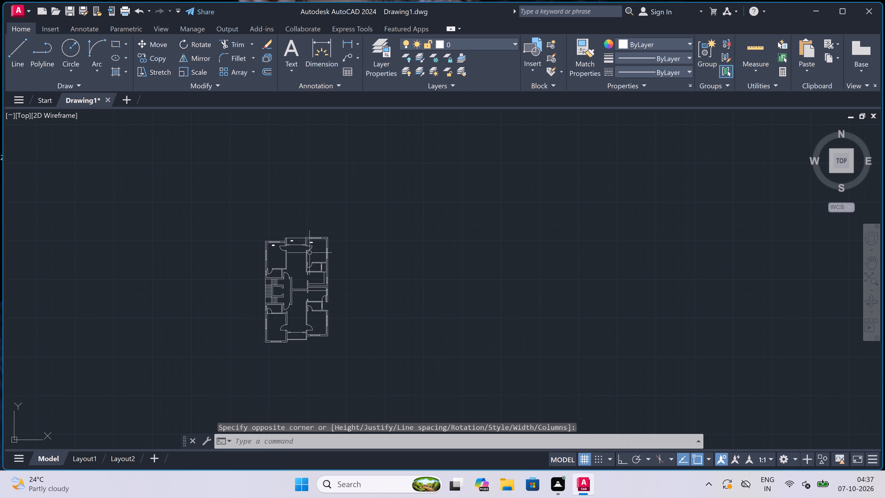
{"action": "scroll", "coordinate": [312, 266], "scroll_direction": "up", "scroll_amount": 6}
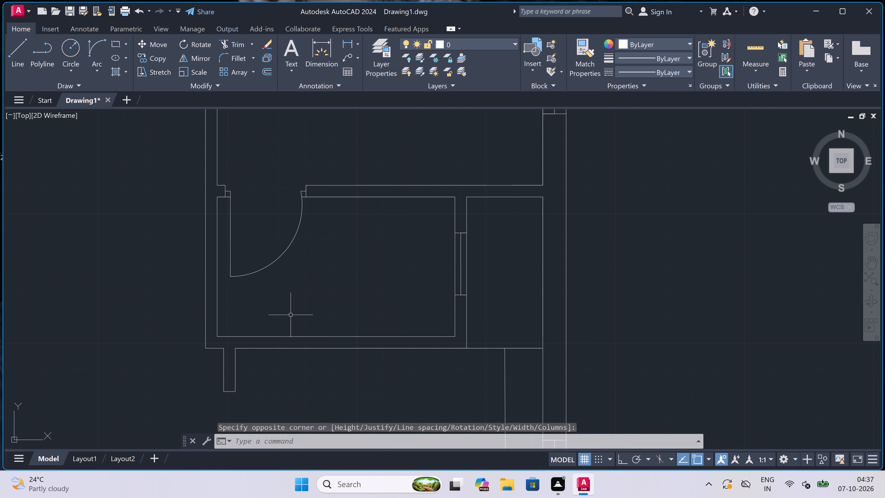
{"action": "key", "text": "space"}
{"action": "left_click", "coordinate": [245, 310]}
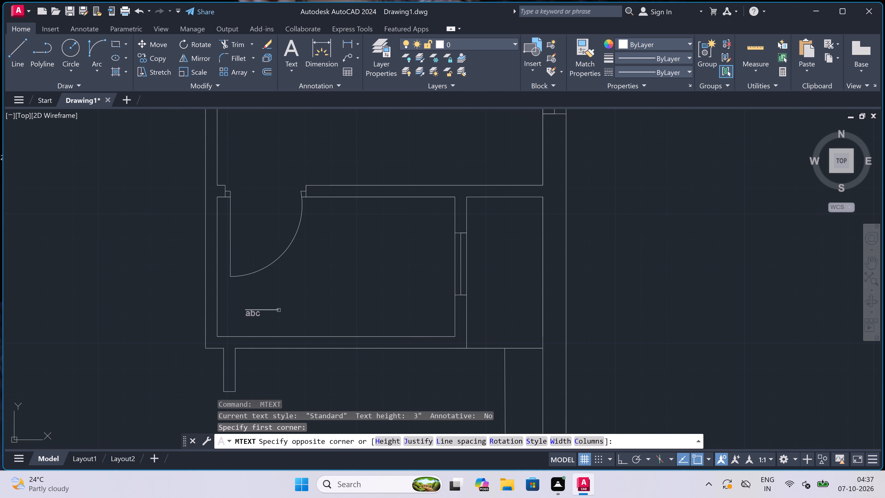
{"action": "left_click", "coordinate": [507, 305]}
{"action": "scroll", "coordinate": [270, 321], "scroll_direction": "up", "scroll_amount": 2}
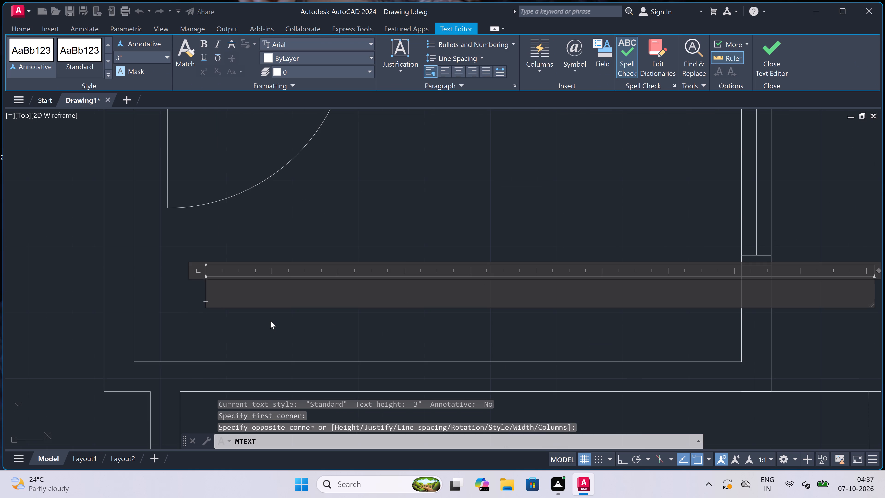
{"action": "key", "text": "t"}
{"action": "key", "text": "BackSpace"}
{"action": "key", "text": "t"}
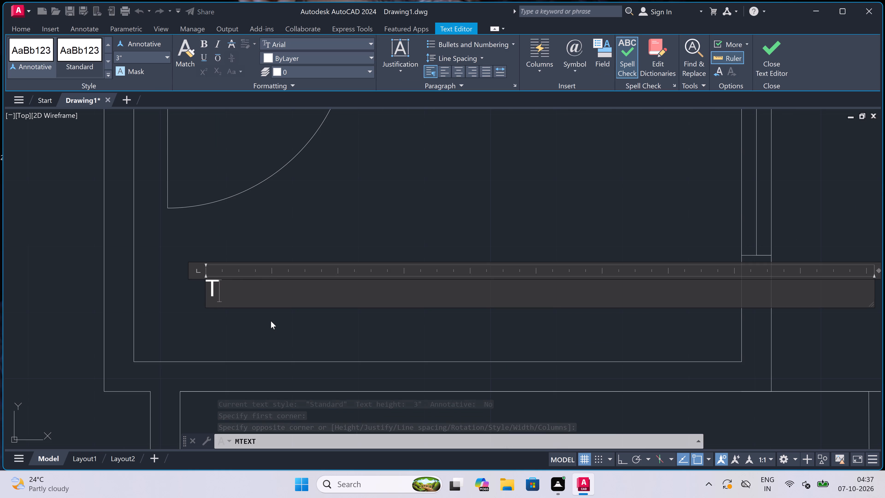
{"action": "type", "text": "OILET"}
Add the size 7'9"x4'6" as a second line of the TOILET label and finish the text.
{"action": "key", "text": "Return"}
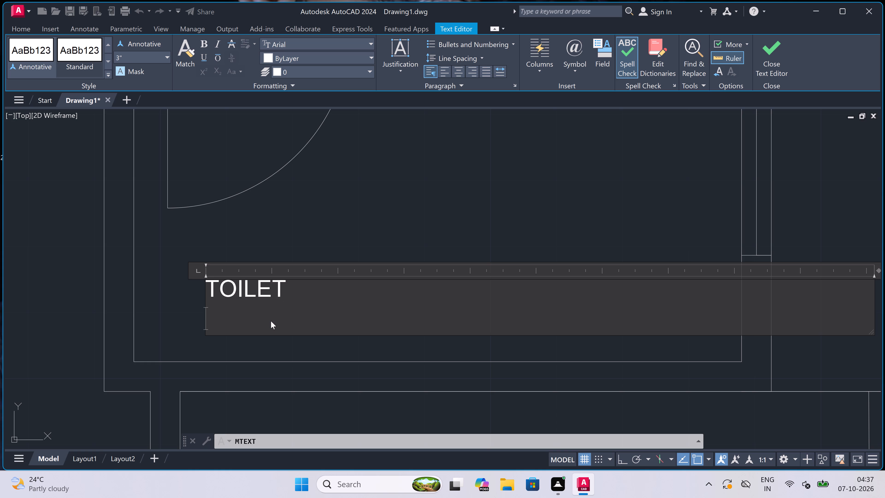
{"action": "type", "text": "7'9"}
{"action": "key", "text": "shift+quotedbl"}
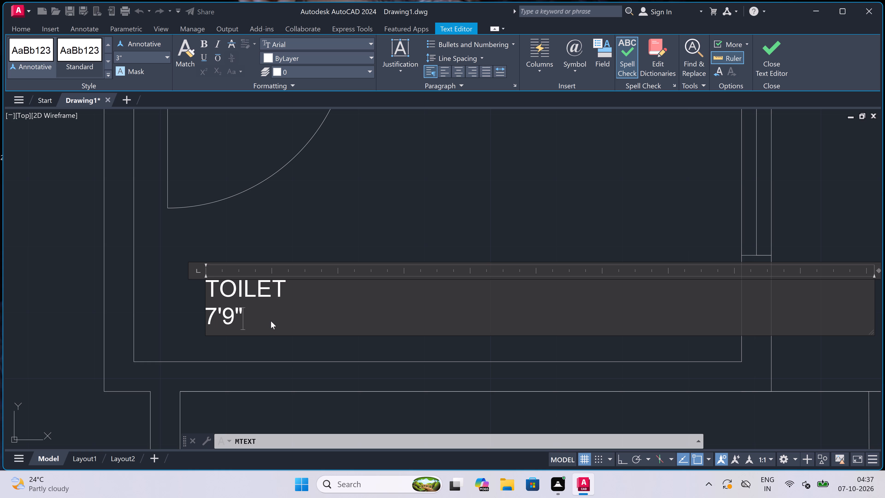
{"action": "type", "text": "x4'"}
{"action": "key", "text": "6"}
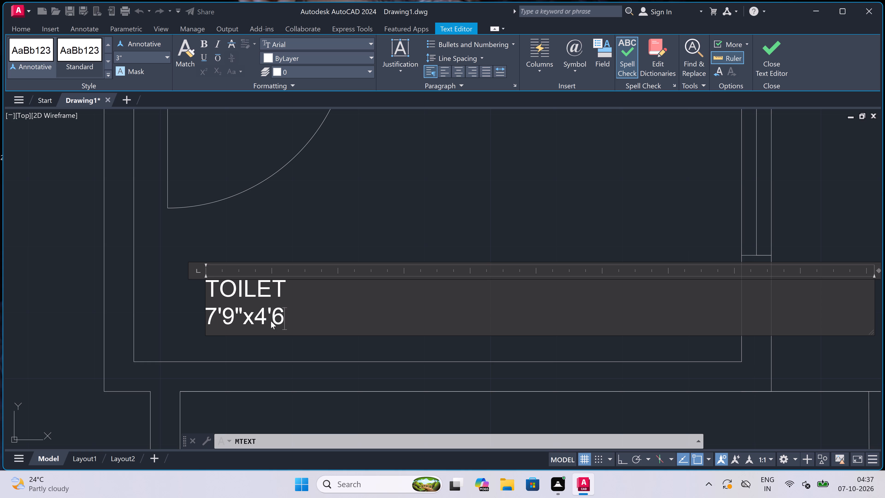
{"action": "key", "text": "shift+quotedbl"}
{"action": "left_click", "coordinate": [264, 233]}
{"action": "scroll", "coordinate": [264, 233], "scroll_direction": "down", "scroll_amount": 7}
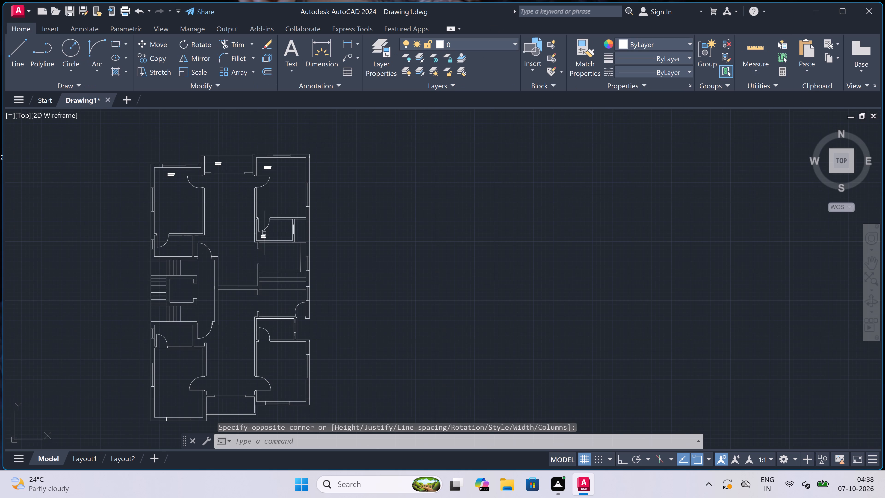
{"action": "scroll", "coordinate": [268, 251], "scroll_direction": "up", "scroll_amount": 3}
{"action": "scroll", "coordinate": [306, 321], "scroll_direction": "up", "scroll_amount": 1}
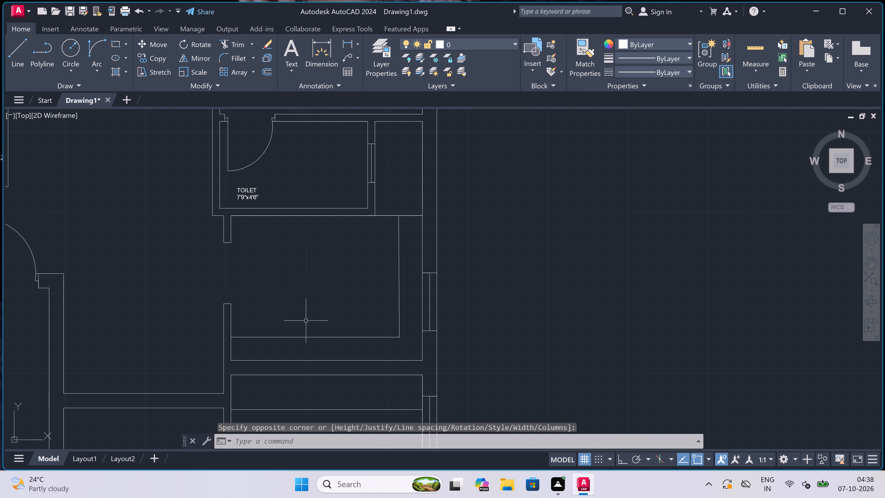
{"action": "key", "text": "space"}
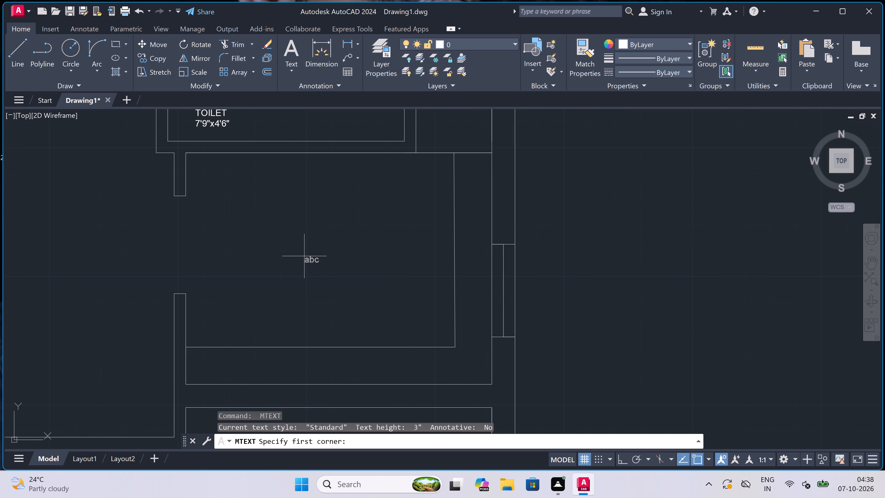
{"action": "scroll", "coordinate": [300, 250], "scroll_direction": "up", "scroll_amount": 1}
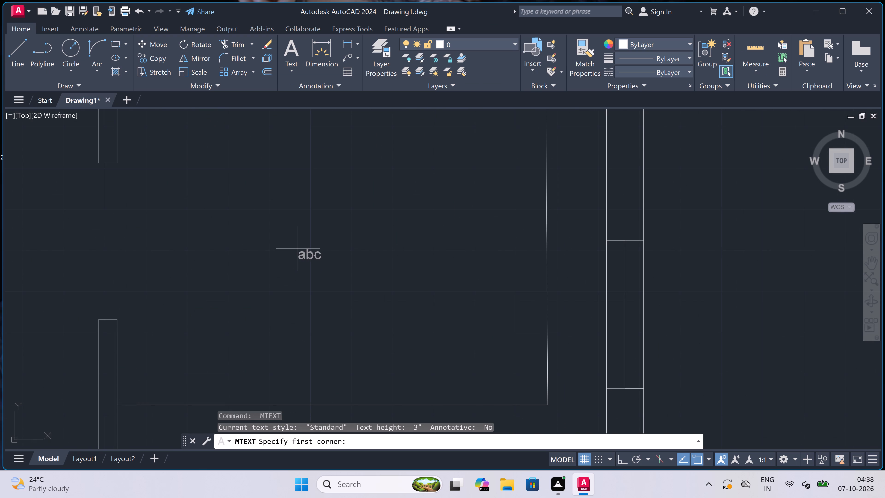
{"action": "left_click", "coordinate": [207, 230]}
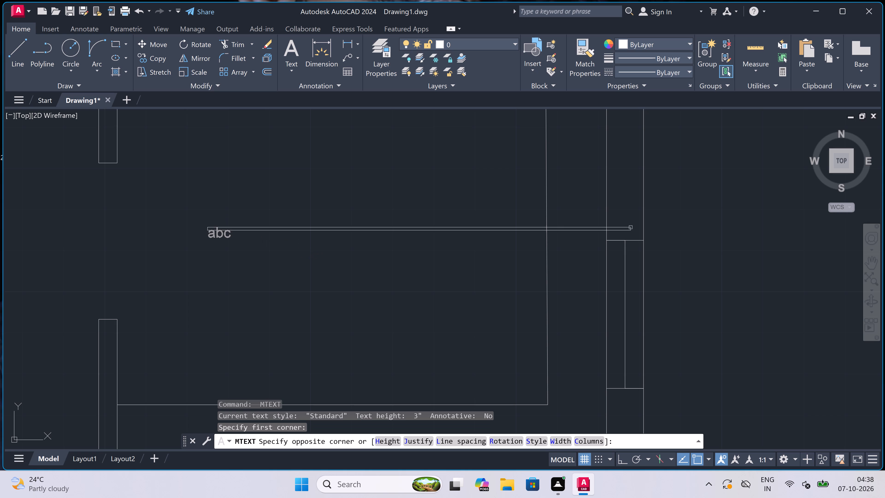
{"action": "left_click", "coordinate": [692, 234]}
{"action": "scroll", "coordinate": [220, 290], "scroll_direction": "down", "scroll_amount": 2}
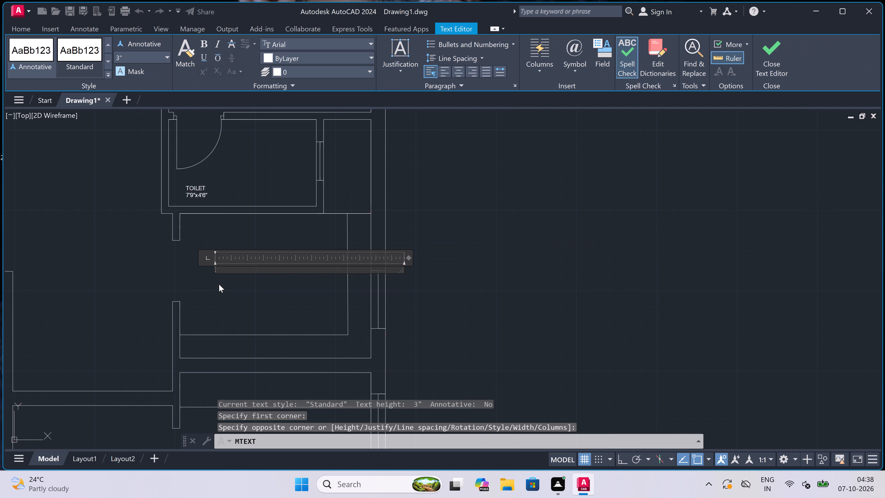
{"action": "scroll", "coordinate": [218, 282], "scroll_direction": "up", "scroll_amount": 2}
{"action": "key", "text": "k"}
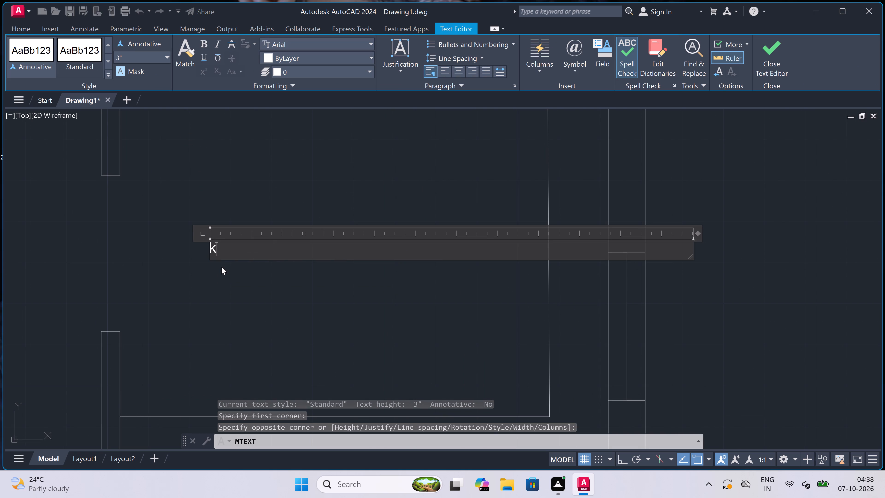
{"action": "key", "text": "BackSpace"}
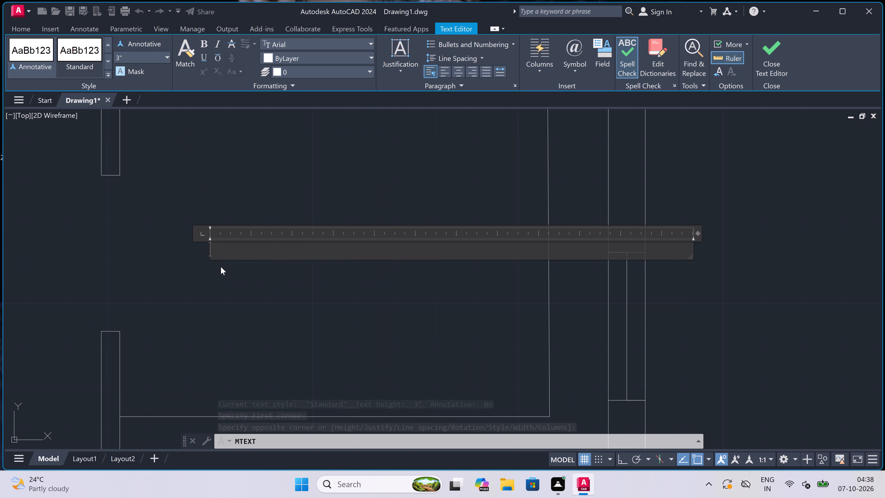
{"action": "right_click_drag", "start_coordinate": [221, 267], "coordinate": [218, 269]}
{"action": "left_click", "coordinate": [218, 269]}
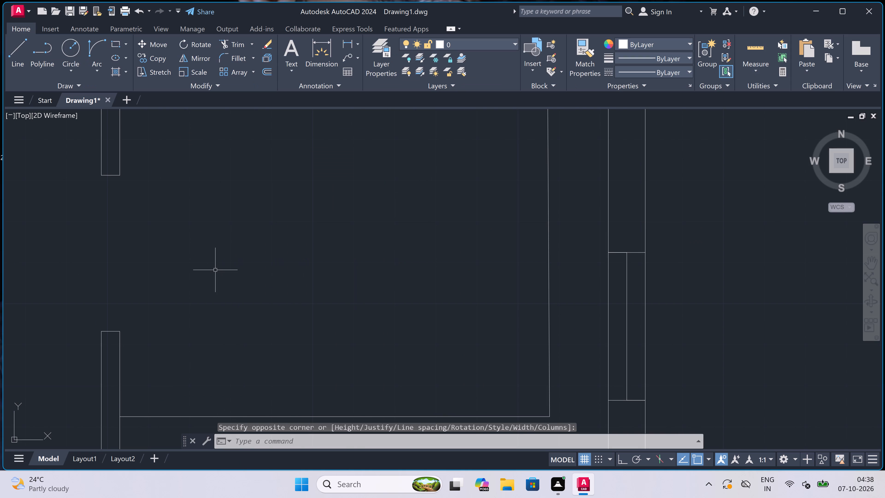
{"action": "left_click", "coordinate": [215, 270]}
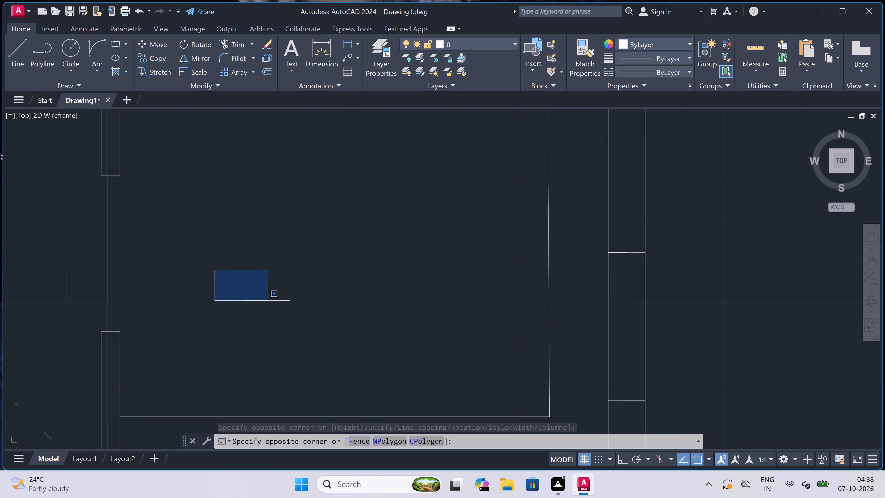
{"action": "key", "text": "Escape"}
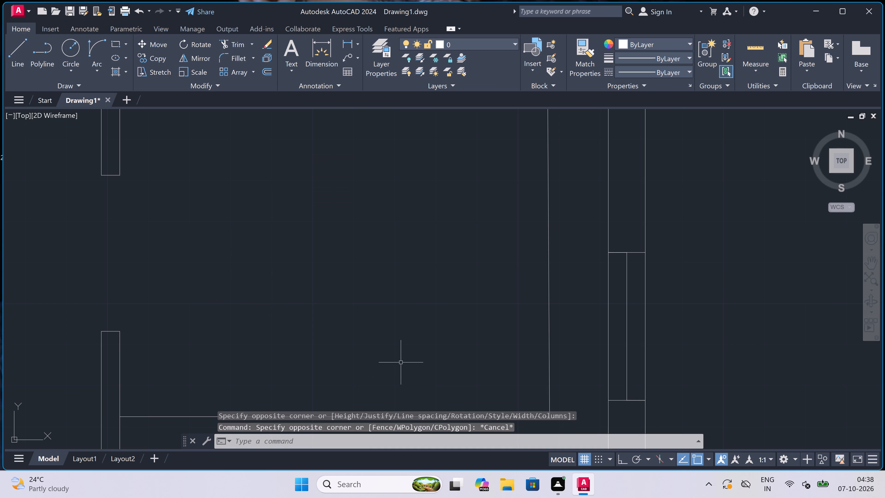
Place a multiline text label reading KITCHEN in the room directly below the labelled toilet, beside its wall opening.
{"action": "scroll", "coordinate": [400, 302], "scroll_direction": "down", "scroll_amount": 2}
{"action": "scroll", "coordinate": [351, 292], "scroll_direction": "up", "scroll_amount": 2}
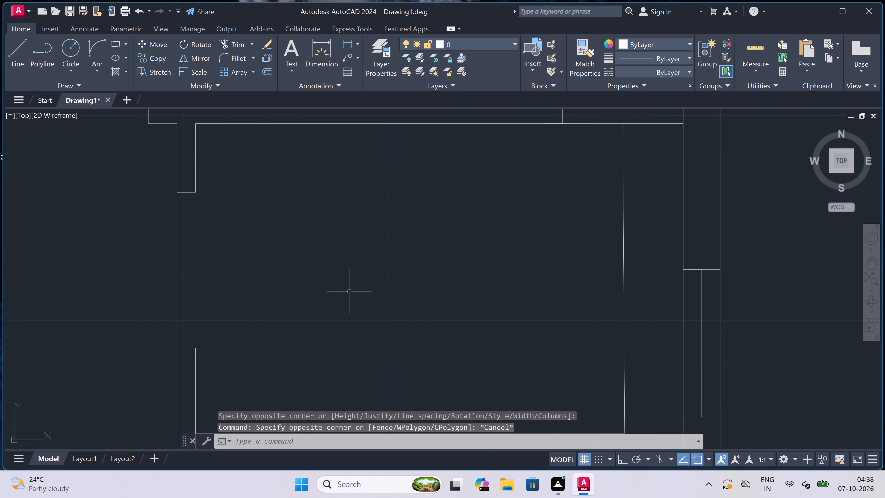
{"action": "type", "text": "mt"}
{"action": "key", "text": "space"}
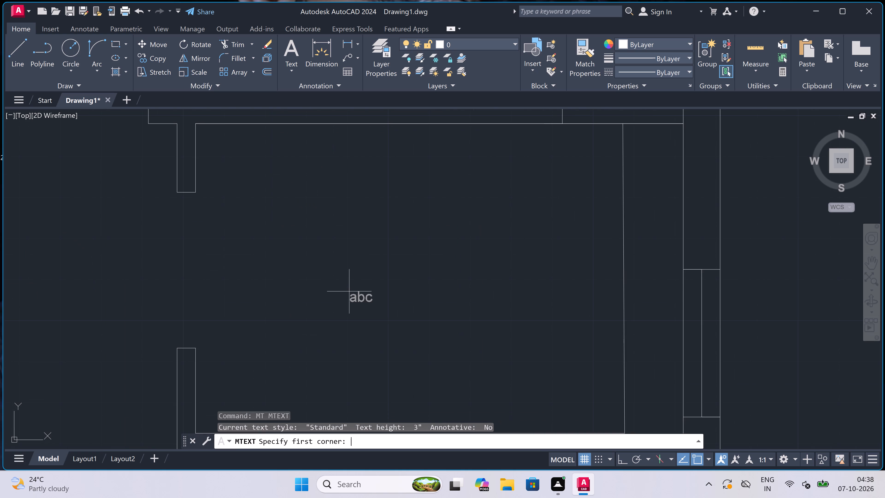
{"action": "scroll", "coordinate": [335, 296], "scroll_direction": "down", "scroll_amount": 2}
{"action": "left_click", "coordinate": [290, 291]}
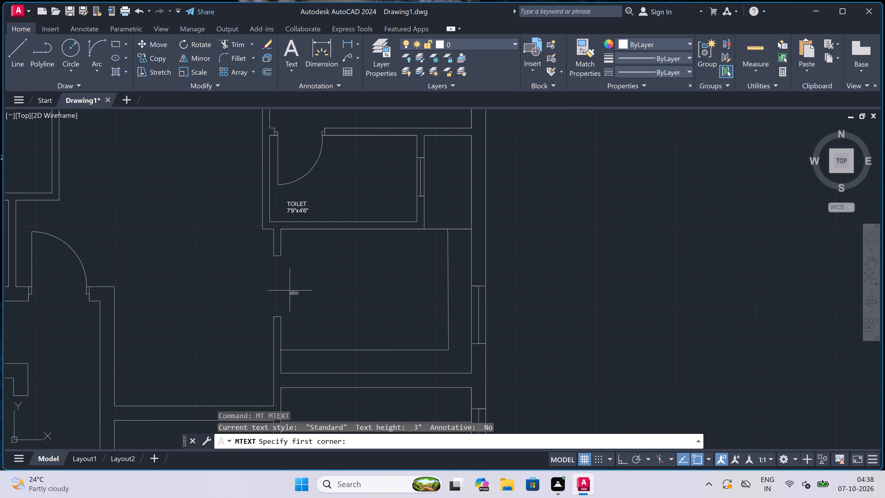
{"action": "left_click", "coordinate": [562, 286]}
{"action": "scroll", "coordinate": [355, 309], "scroll_direction": "up", "scroll_amount": 2}
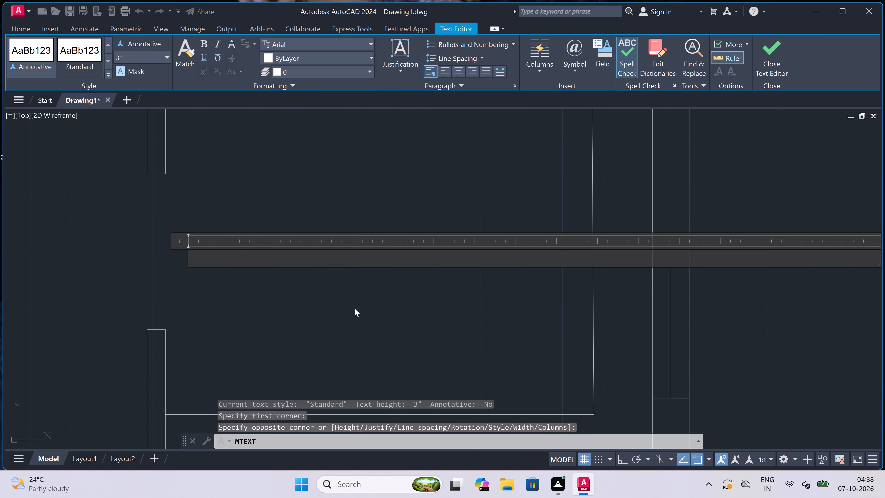
{"action": "type", "text": "KITCHEN"}
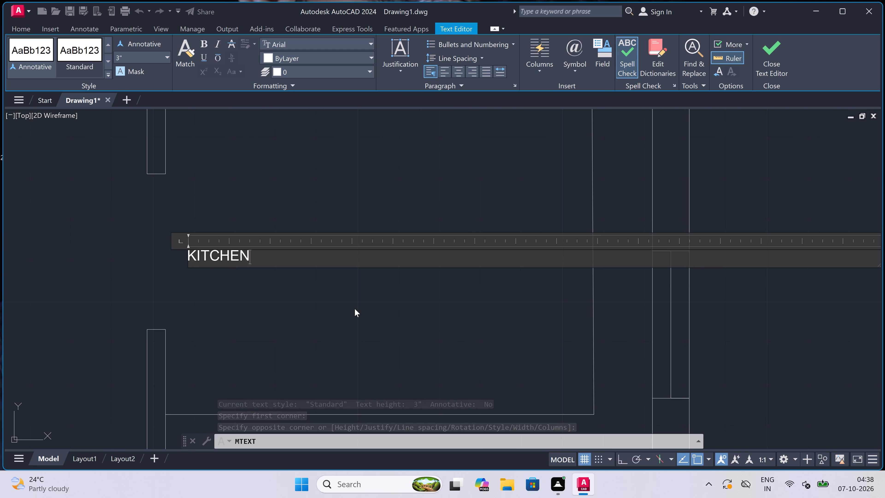
Add the size 9'11"x7'6" as a second line of the KITCHEN label and finish the text.
{"action": "key", "text": "Return"}
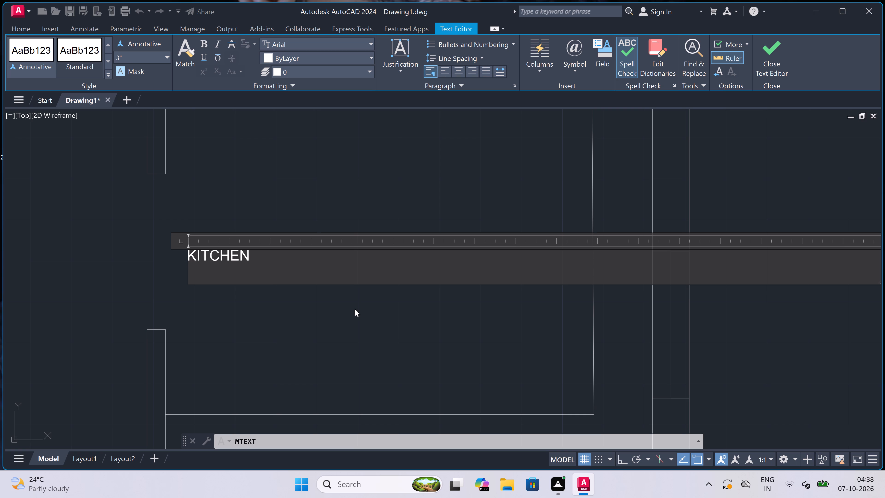
{"action": "type", "text": "9'"}
{"action": "type", "text": "11"}
{"action": "type", "text": "\"x"}
{"action": "type", "text": "7'6"}
{"action": "key", "text": "shift+quotedbl"}
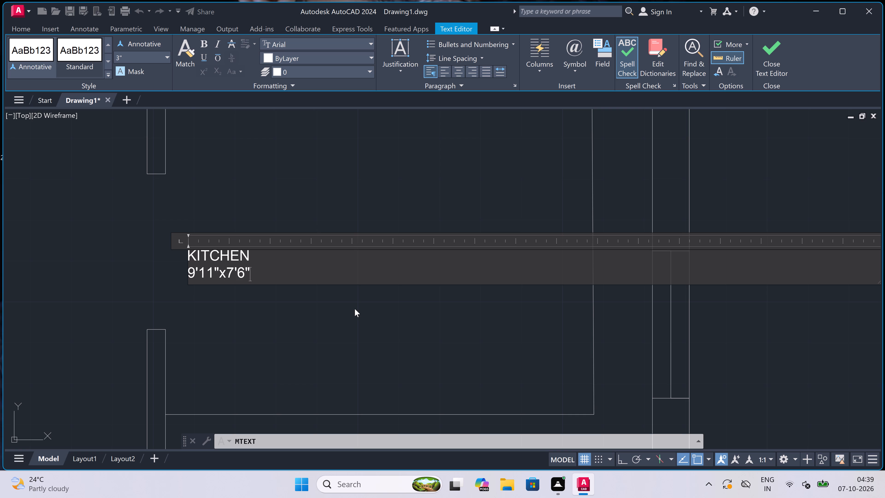
{"action": "left_click", "coordinate": [355, 310]}
Place a multiline text label reading 9'11"x7'6" in the room directly below the labelled kitchen, beneath its counter line.
{"action": "scroll", "coordinate": [316, 202], "scroll_direction": "down", "scroll_amount": 4}
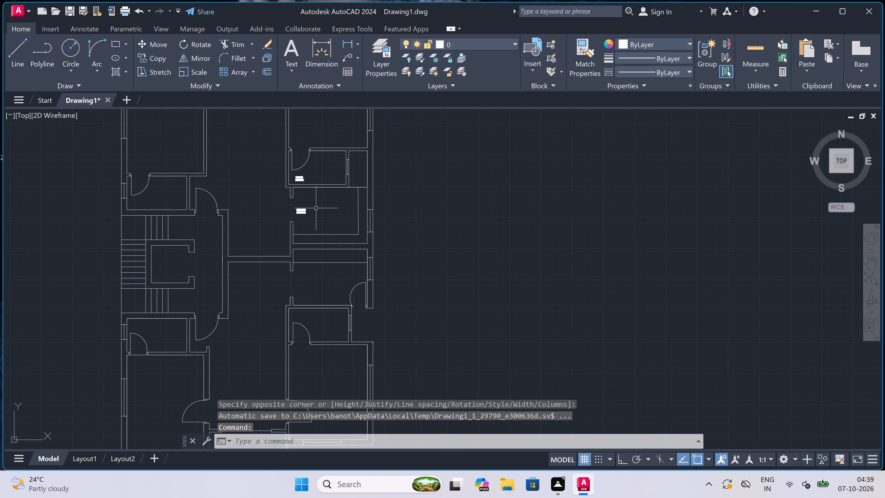
{"action": "scroll", "coordinate": [316, 305], "scroll_direction": "up", "scroll_amount": 2}
{"action": "scroll", "coordinate": [307, 242], "scroll_direction": "up", "scroll_amount": 1}
{"action": "key", "text": "space"}
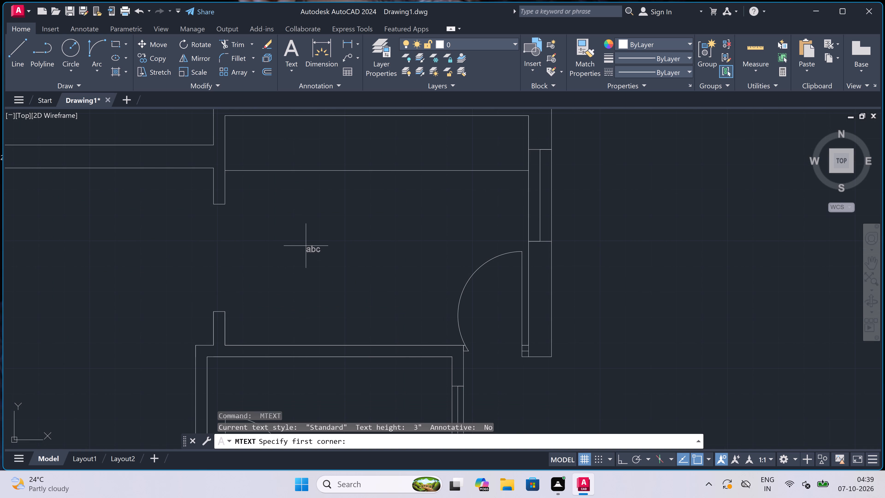
{"action": "left_click", "coordinate": [281, 242]}
{"action": "left_click", "coordinate": [596, 254]}
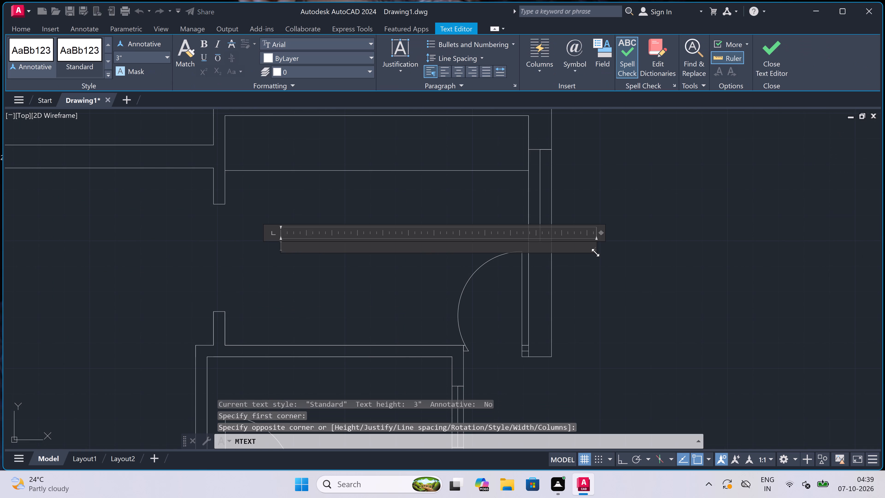
{"action": "type", "text": "9'"}
{"action": "type", "text": "11"}
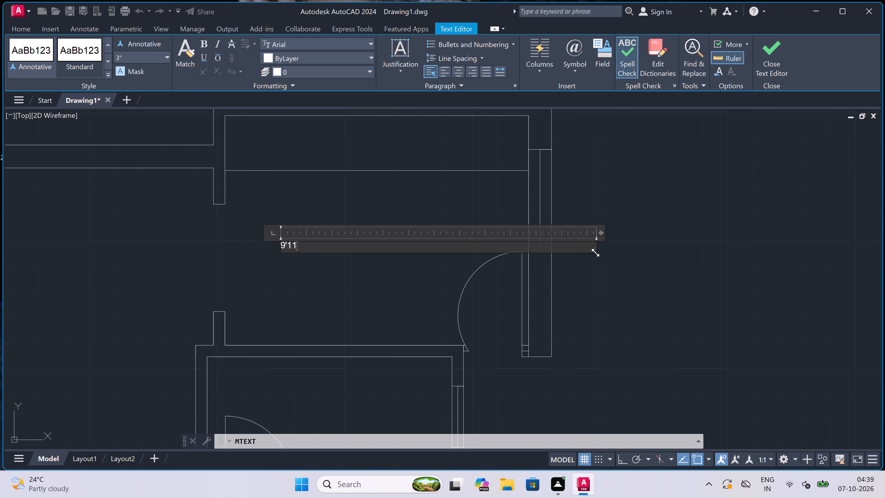
{"action": "type", "text": "\"x"}
{"action": "type", "text": "7'6"}
{"action": "key", "text": "shift+quotedbl"}
{"action": "left_click", "coordinate": [315, 268]}
Place a multiline text label reading TOILET above the door swing in the small room directly below the 9'11"x7'6" room.
{"action": "scroll", "coordinate": [341, 210], "scroll_direction": "down", "scroll_amount": 4}
{"action": "scroll", "coordinate": [341, 240], "scroll_direction": "up", "scroll_amount": 3}
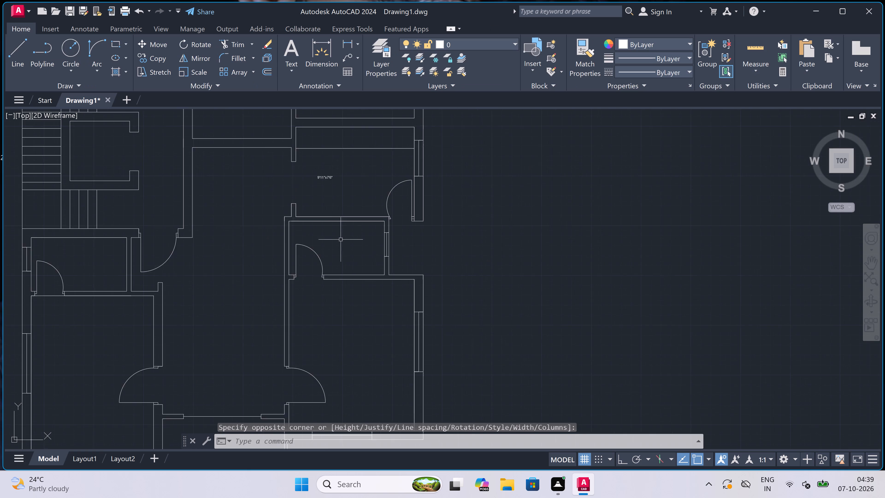
{"action": "scroll", "coordinate": [278, 227], "scroll_direction": "up", "scroll_amount": 1}
{"action": "key", "text": "space"}
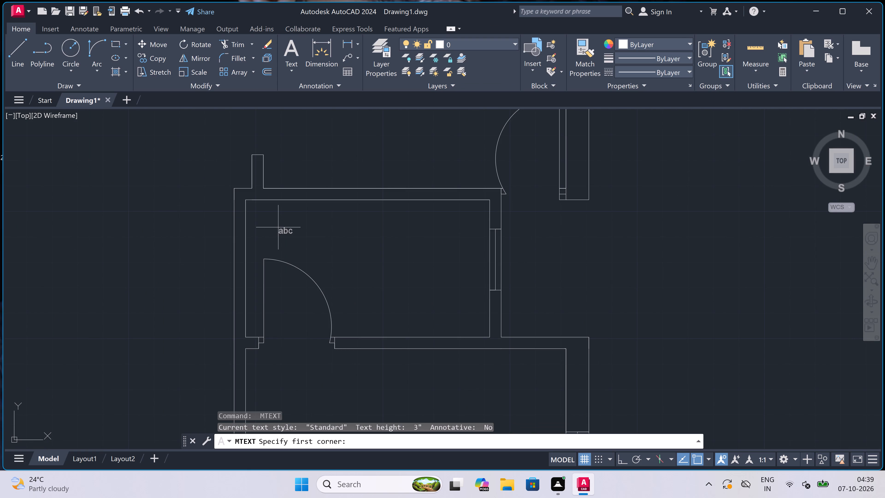
{"action": "left_click", "coordinate": [276, 223]}
{"action": "left_click", "coordinate": [528, 245]}
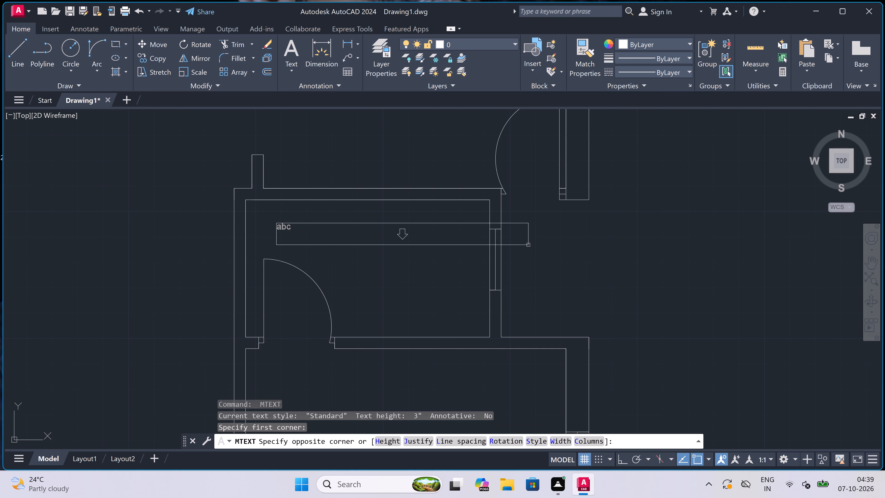
{"action": "scroll", "coordinate": [244, 240], "scroll_direction": "up", "scroll_amount": 1}
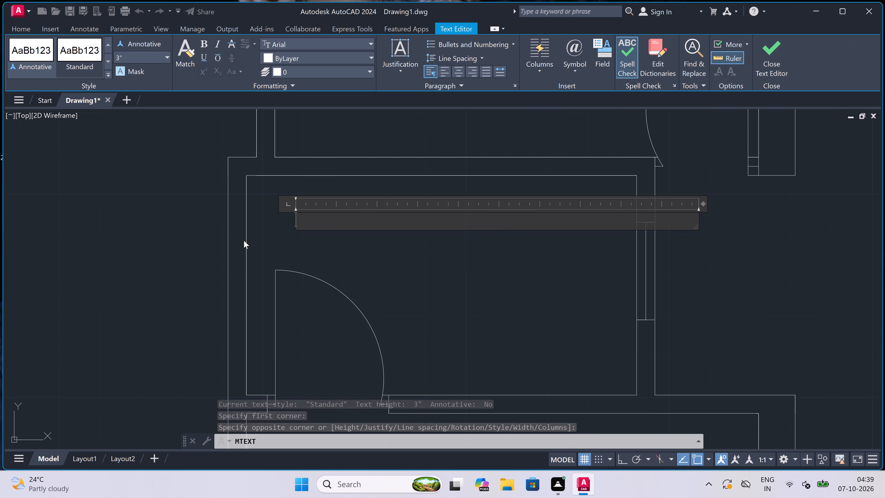
{"action": "key", "text": "t"}
{"action": "type", "text": "OILET"}
{"action": "key", "text": "Return"}
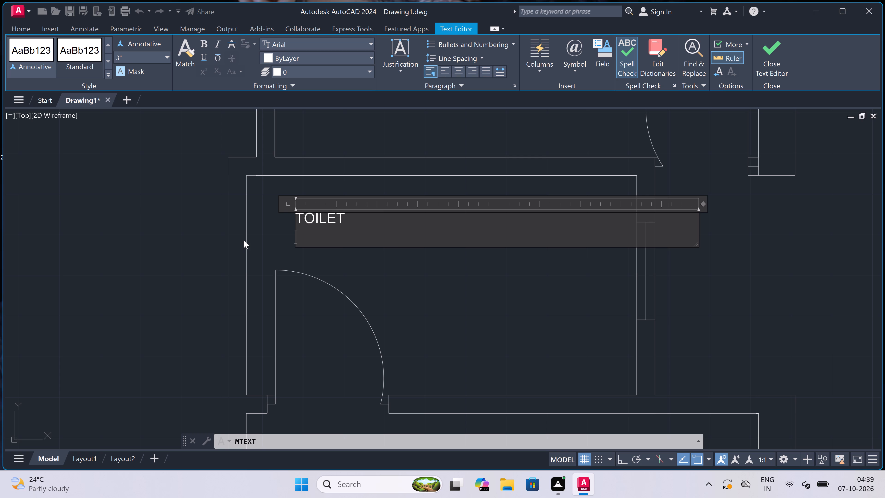
Add the size 8'0"x4'6" as a second line of the TOILET label and finish the text.
{"action": "type", "text": "8'"}
{"action": "key", "text": "0"}
{"action": "key", "text": "shift+quotedbl"}
{"action": "key", "text": "x"}
{"action": "key", "text": "4"}
{"action": "key", "text": "apostrophe"}
{"action": "key", "text": "6"}
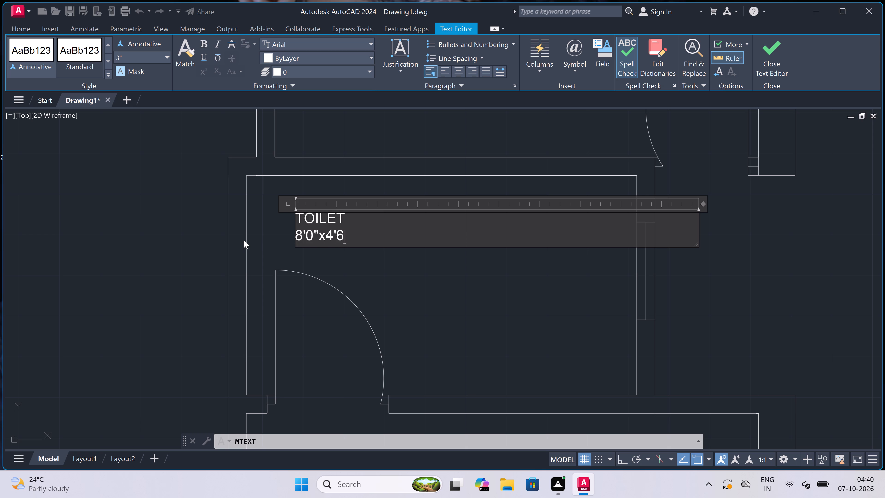
{"action": "key", "text": "shift+quotedbl"}
{"action": "left_click", "coordinate": [299, 308]}
Place a multiline text label reading BEDROOM in the upper part of the large room directly below the 8'0"x4'6" toilet.
{"action": "scroll", "coordinate": [336, 241], "scroll_direction": "down", "scroll_amount": 5}
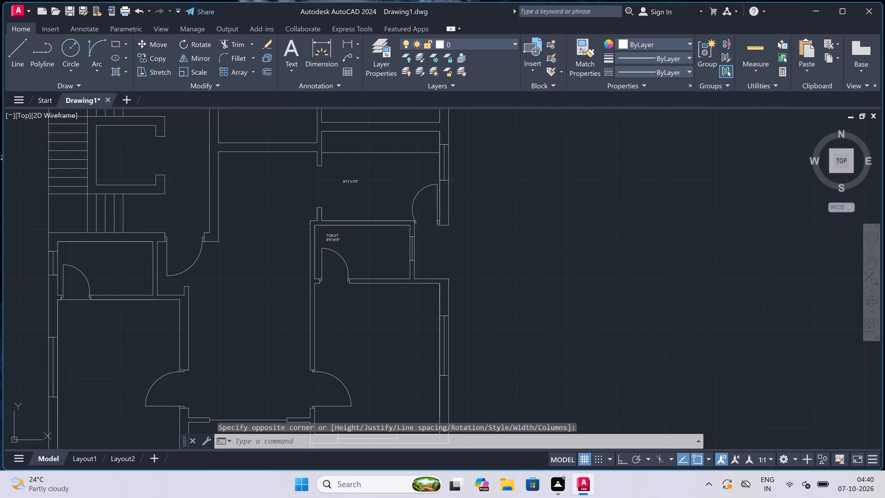
{"action": "scroll", "coordinate": [336, 240], "scroll_direction": "down", "scroll_amount": 1}
{"action": "scroll", "coordinate": [339, 266], "scroll_direction": "up", "scroll_amount": 3}
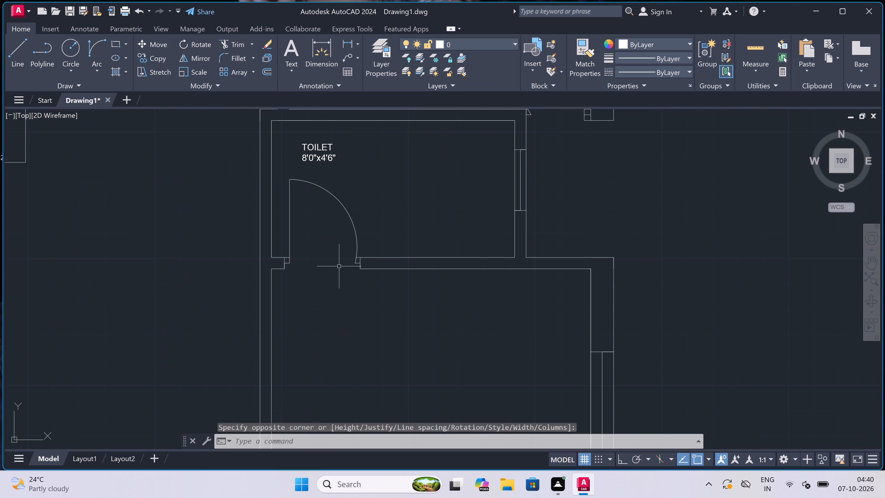
{"action": "key", "text": "space"}
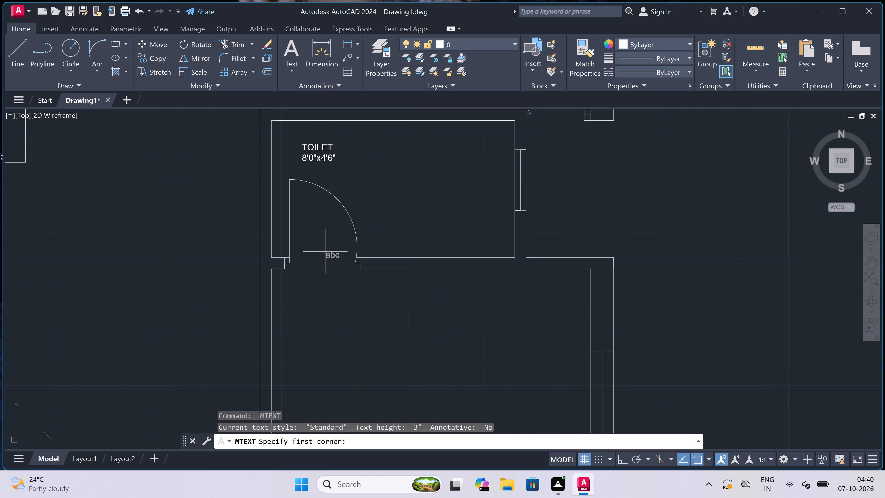
{"action": "scroll", "coordinate": [408, 250], "scroll_direction": "down", "scroll_amount": 2}
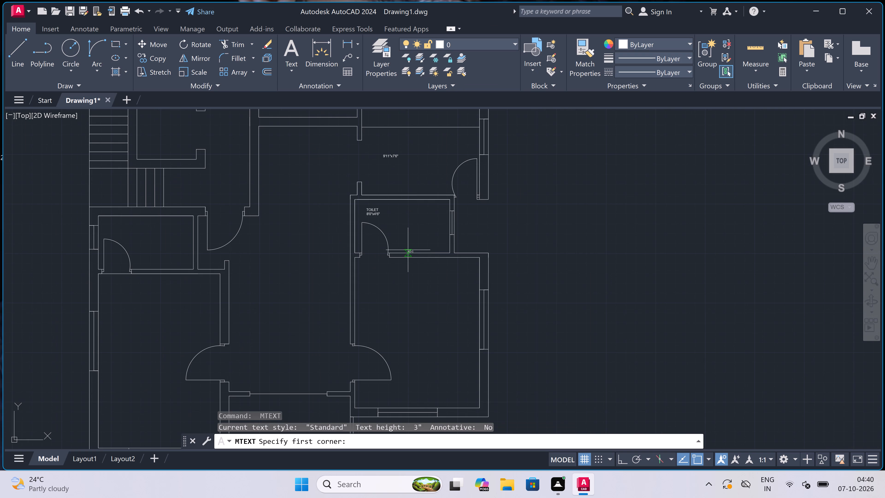
{"action": "scroll", "coordinate": [403, 281], "scroll_direction": "up", "scroll_amount": 2}
{"action": "left_click_drag", "start_coordinate": [401, 263], "coordinate": [403, 264]}
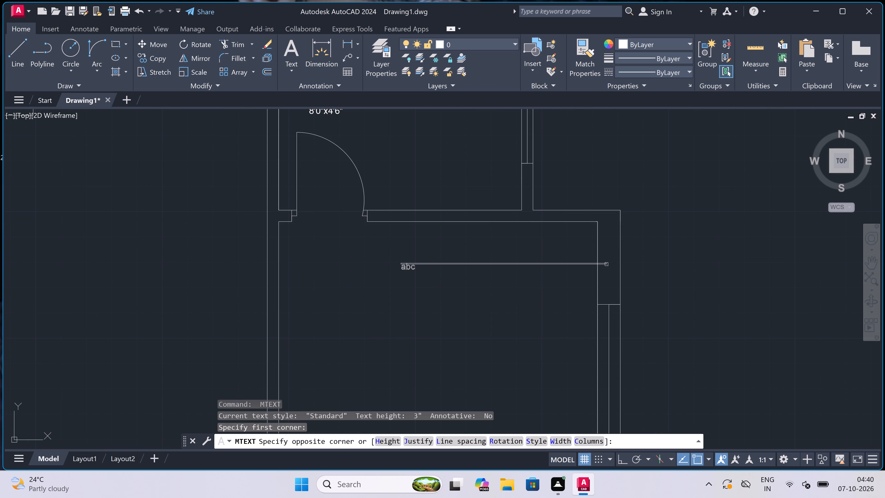
{"action": "left_click", "coordinate": [715, 268]}
{"action": "scroll", "coordinate": [400, 286], "scroll_direction": "up", "scroll_amount": 1}
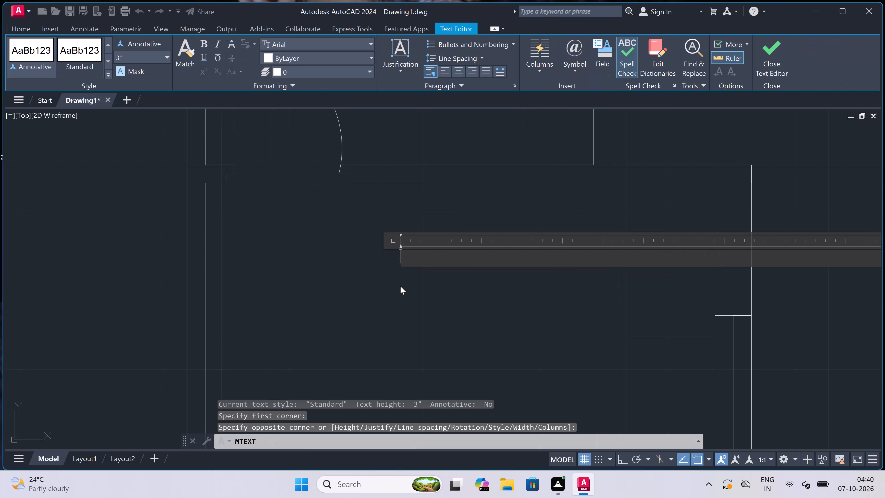
{"action": "type", "text": "bedr"}
{"action": "key", "text": "BackSpace"}
{"action": "key", "text": "BackSpace"}
{"action": "key", "text": "BackSpace"}
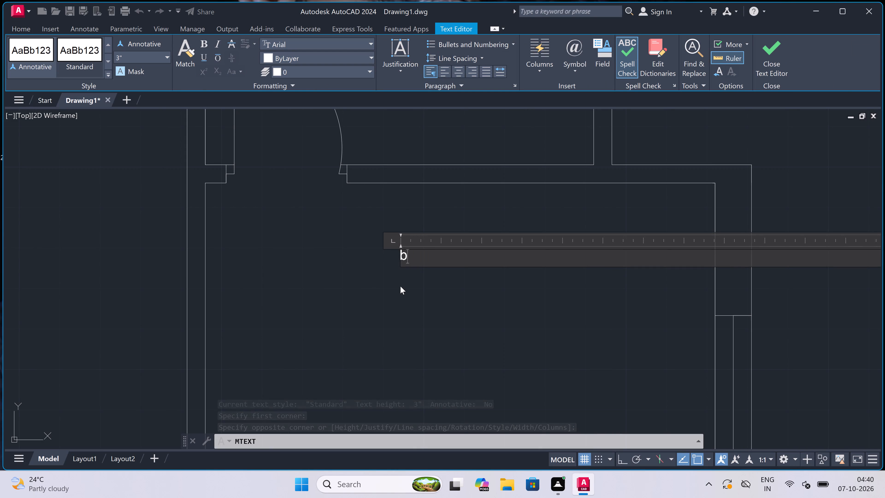
{"action": "key", "text": "BackSpace"}
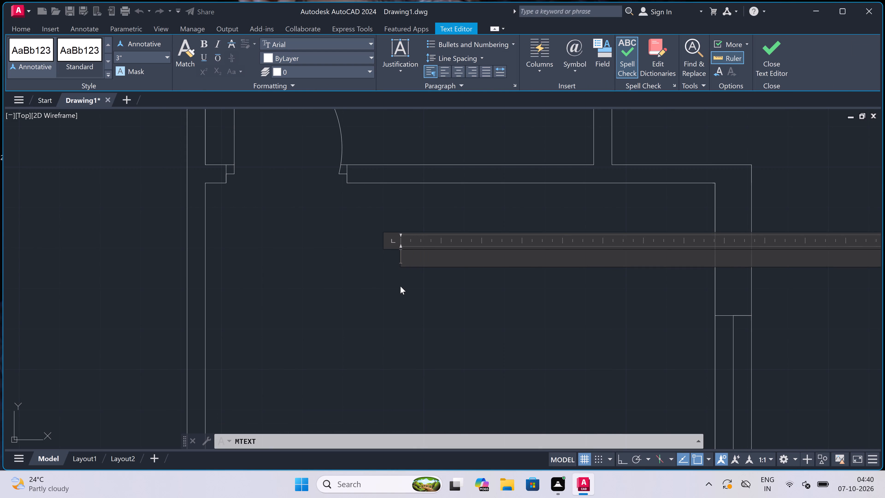
{"action": "type", "text": "BEDROOM"}
{"action": "key", "text": "Return"}
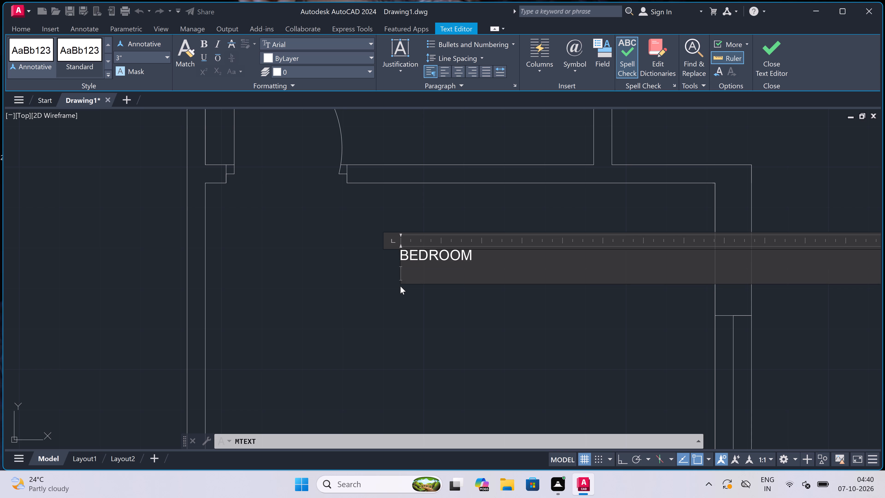
Add the size 10'10"X12'8" with a capital X as a second line of the BEDROOM label and finish the text.
{"action": "key", "text": "1"}
{"action": "type", "text": "0'10"}
{"action": "key", "text": "shift+quotedbl"}
{"action": "key", "text": "x"}
{"action": "key", "text": "BackSpace"}
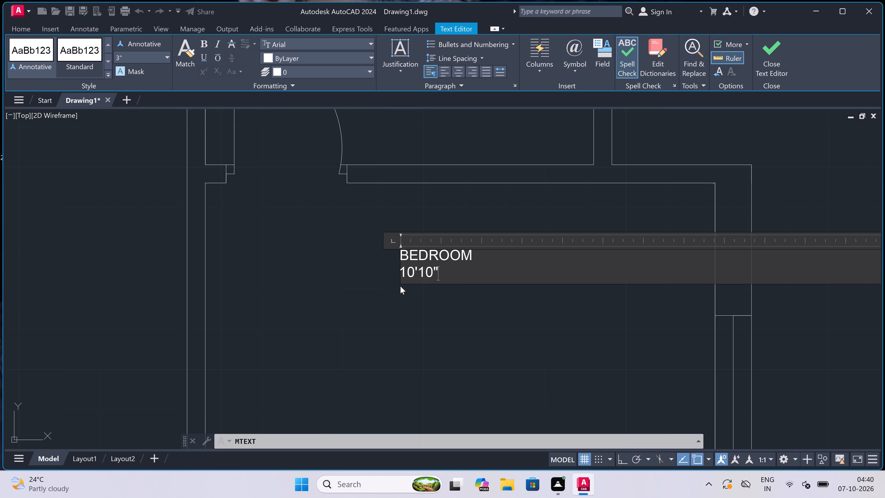
{"action": "key", "text": "x"}
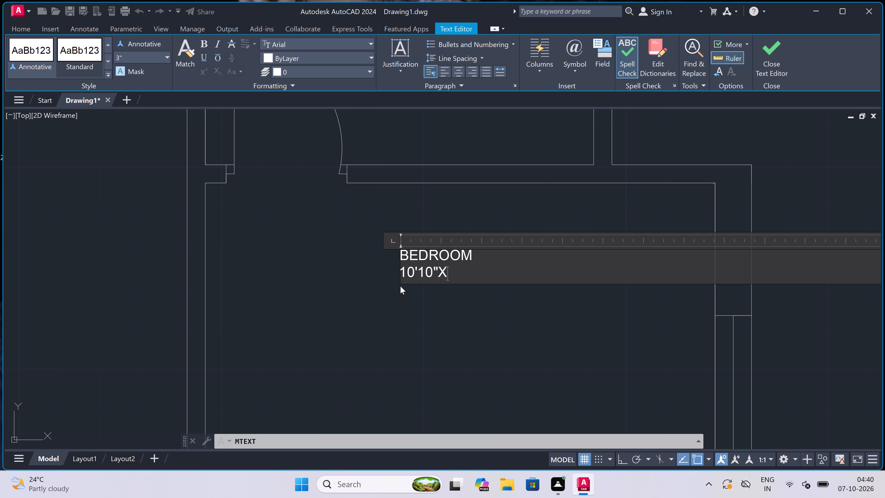
{"action": "type", "text": "12"}
{"action": "type", "text": "'8"}
{"action": "key", "text": "shift+quotedbl"}
{"action": "left_click", "coordinate": [400, 287]}
Edit the size line of the TOILET label above the bedroom to use a capital X, reading 8'0"X4'6".
{"action": "scroll", "coordinate": [389, 269], "scroll_direction": "down", "scroll_amount": 4}
{"action": "scroll", "coordinate": [369, 174], "scroll_direction": "up", "scroll_amount": 4}
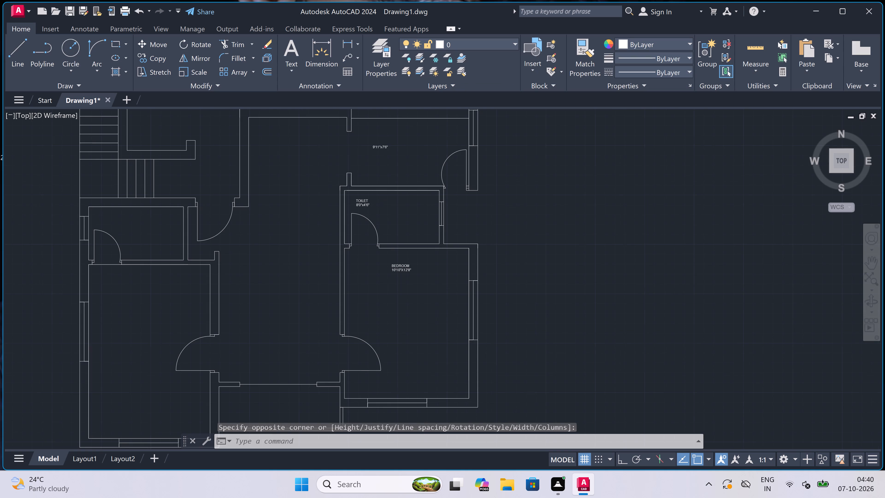
{"action": "scroll", "coordinate": [340, 358], "scroll_direction": "up", "scroll_amount": 2}
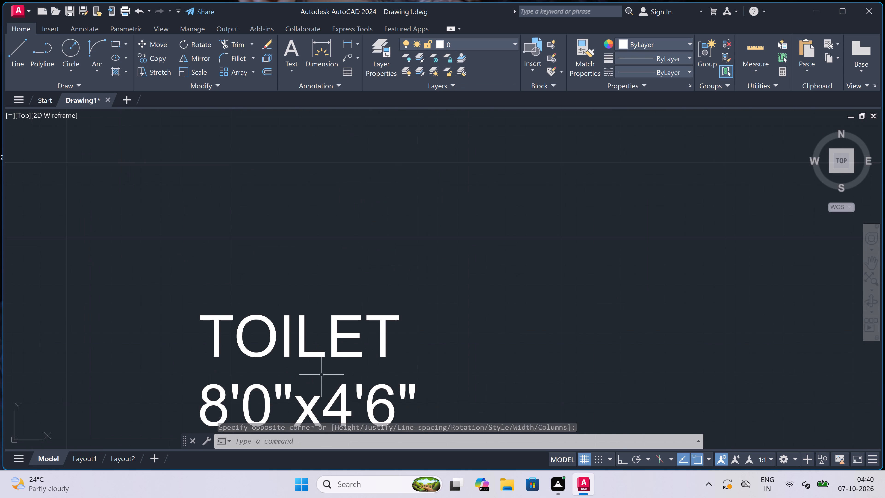
{"action": "scroll", "coordinate": [316, 379], "scroll_direction": "down", "scroll_amount": 6}
{"action": "scroll", "coordinate": [312, 389], "scroll_direction": "up", "scroll_amount": 5}
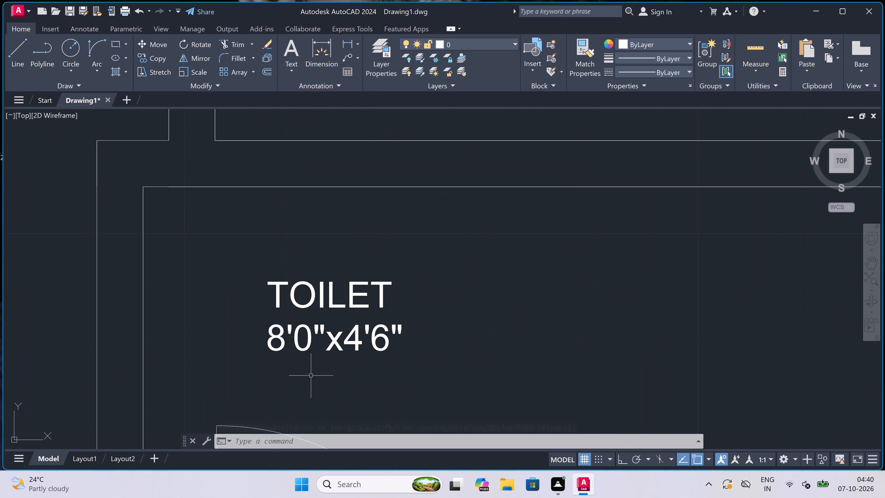
{"action": "scroll", "coordinate": [312, 371], "scroll_direction": "up", "scroll_amount": 2}
{"action": "scroll", "coordinate": [404, 247], "scroll_direction": "down", "scroll_amount": 1}
{"action": "triple_click", "coordinate": [404, 247]}
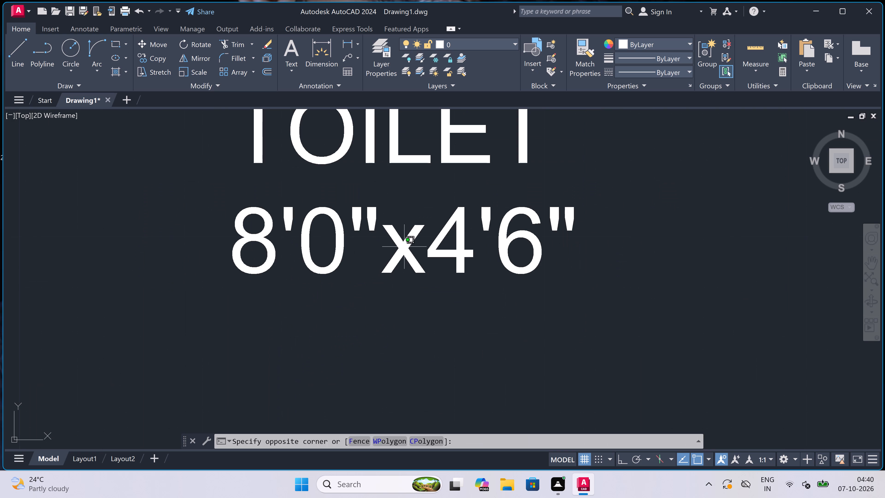
{"action": "triple_click", "coordinate": [404, 247]}
{"action": "left_click", "coordinate": [403, 246]}
{"action": "left_click", "coordinate": [403, 243]}
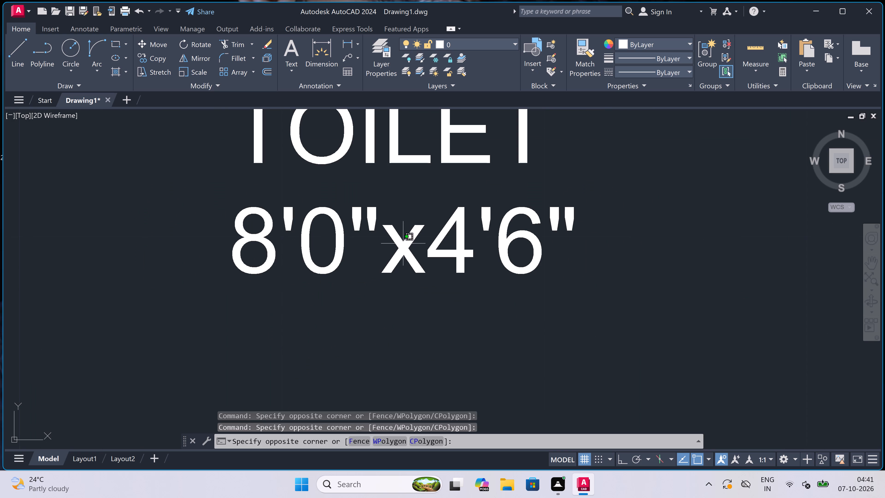
{"action": "double_click", "coordinate": [402, 244]}
{"action": "triple_click", "coordinate": [411, 228]}
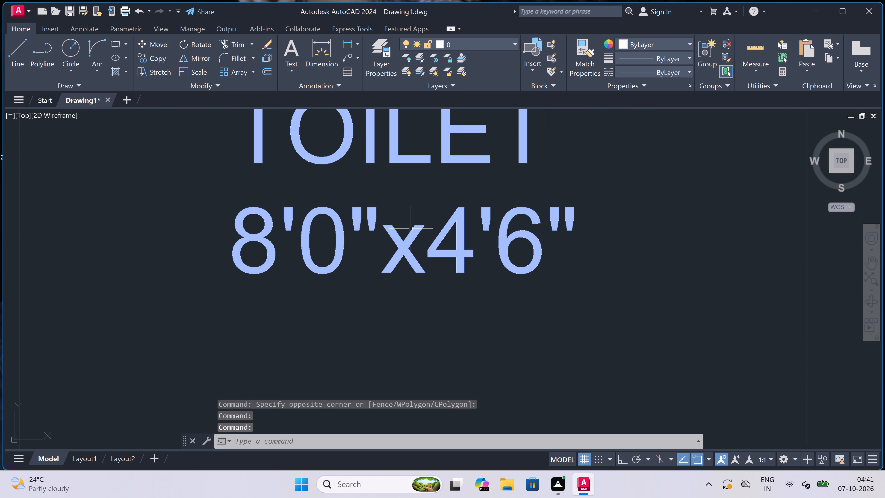
{"action": "left_click", "coordinate": [410, 229]}
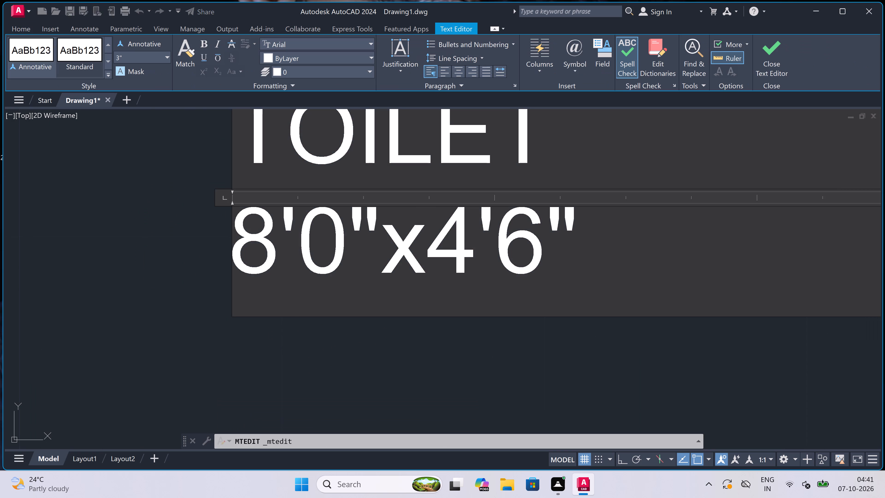
{"action": "key", "text": "BackSpace"}
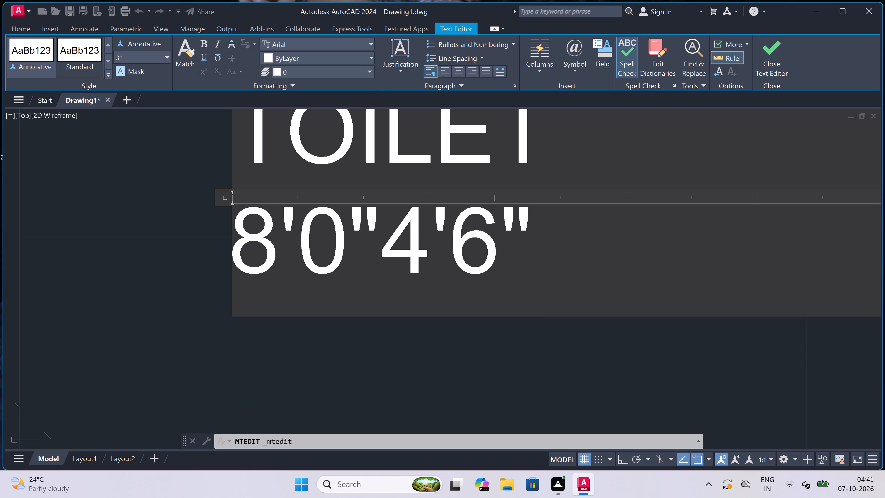
{"action": "key", "text": "x"}
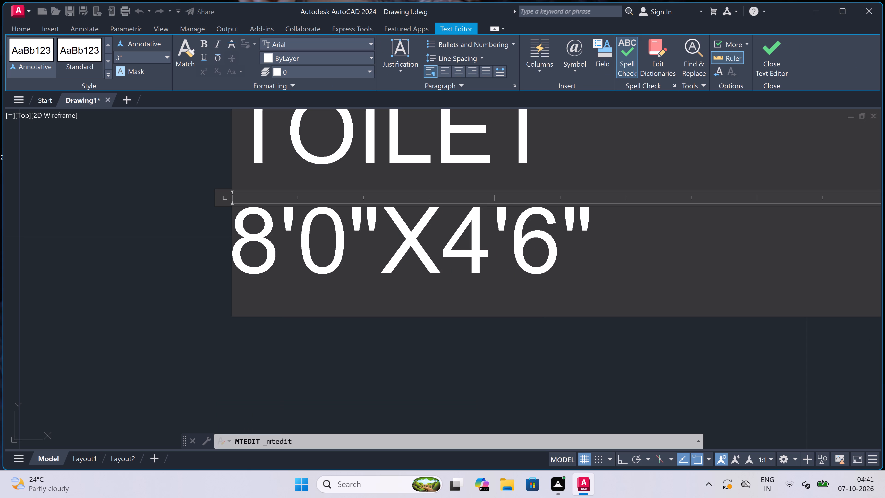
{"action": "left_click", "coordinate": [374, 305]}
{"action": "left_click", "coordinate": [342, 361]}
{"action": "scroll", "coordinate": [467, 213], "scroll_direction": "down", "scroll_amount": 6}
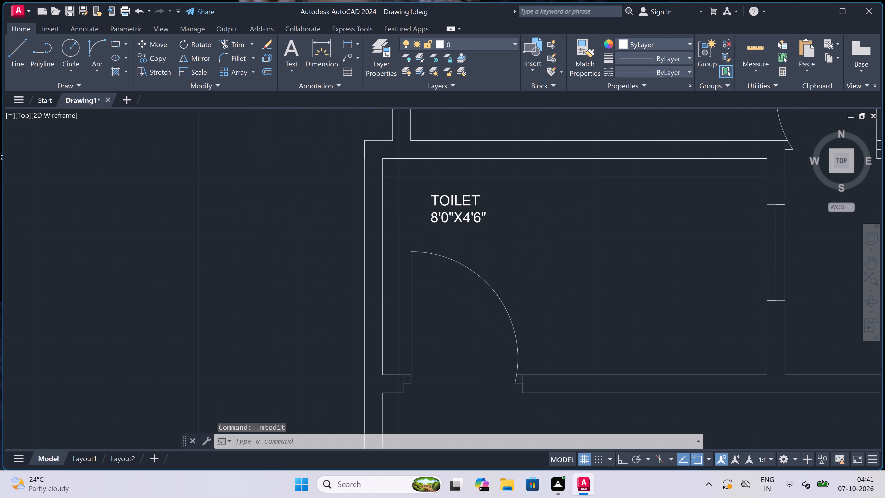
Edit the standalone size label in the room between the kitchen and the lower toilet to use a capital X, reading 9'11"X7'6".
{"action": "scroll", "coordinate": [467, 213], "scroll_direction": "down", "scroll_amount": 2}
{"action": "scroll", "coordinate": [475, 149], "scroll_direction": "up", "scroll_amount": 4}
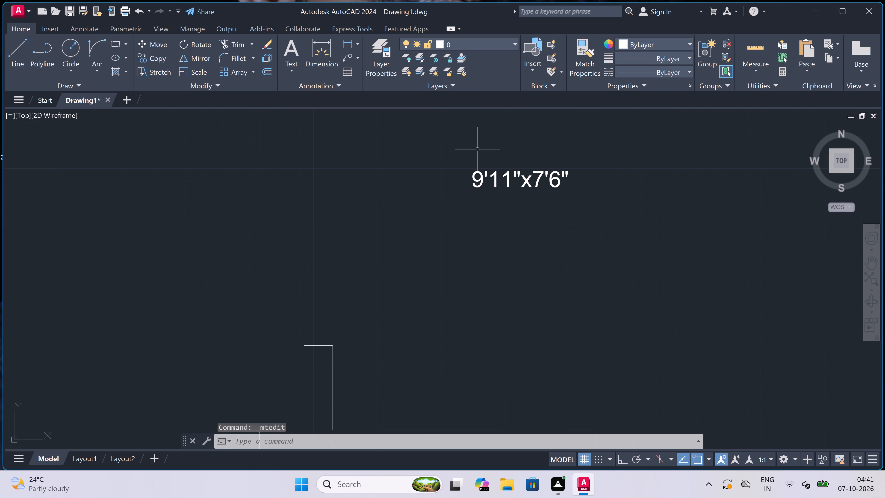
{"action": "scroll", "coordinate": [516, 161], "scroll_direction": "up", "scroll_amount": 2}
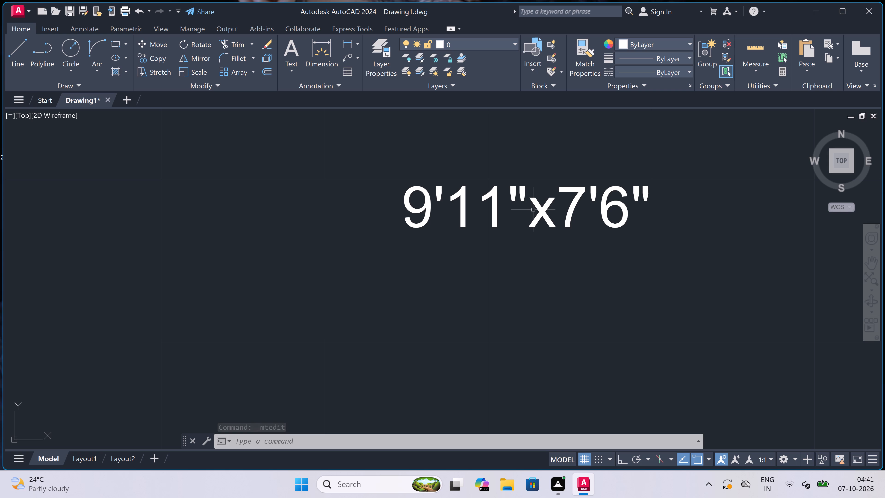
{"action": "triple_click", "coordinate": [539, 213]}
{"action": "left_click", "coordinate": [539, 213]}
{"action": "left_click", "coordinate": [557, 210]}
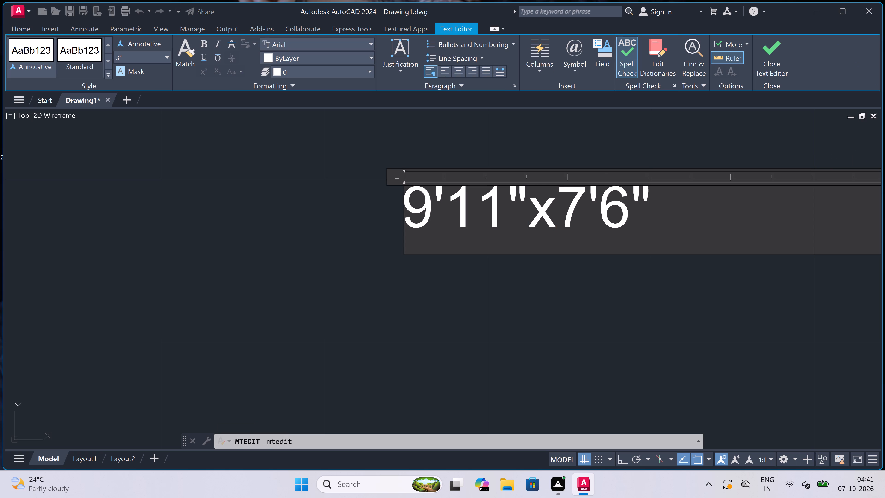
{"action": "key", "text": "BackSpace"}
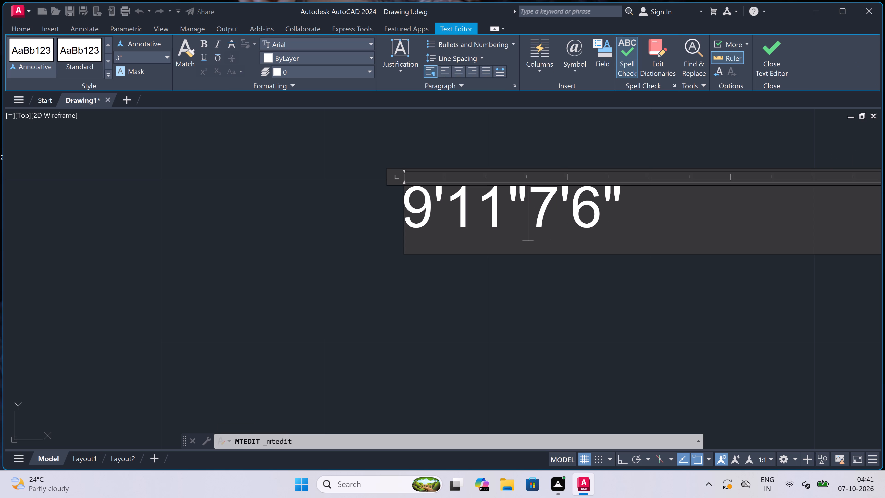
{"action": "key", "text": "x"}
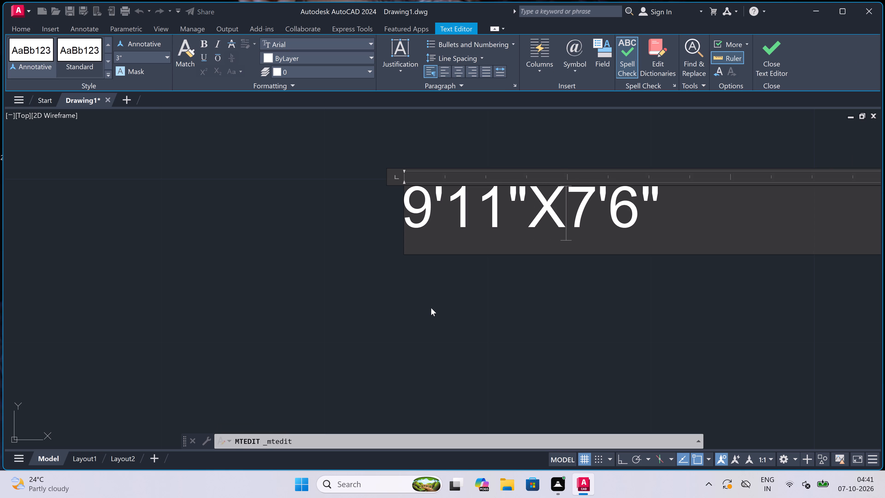
{"action": "left_click", "coordinate": [431, 308]}
Edit the size line of the KITCHEN label to use a capital X, reading 9'11"X7'6".
{"action": "scroll", "coordinate": [431, 270], "scroll_direction": "down", "scroll_amount": 13}
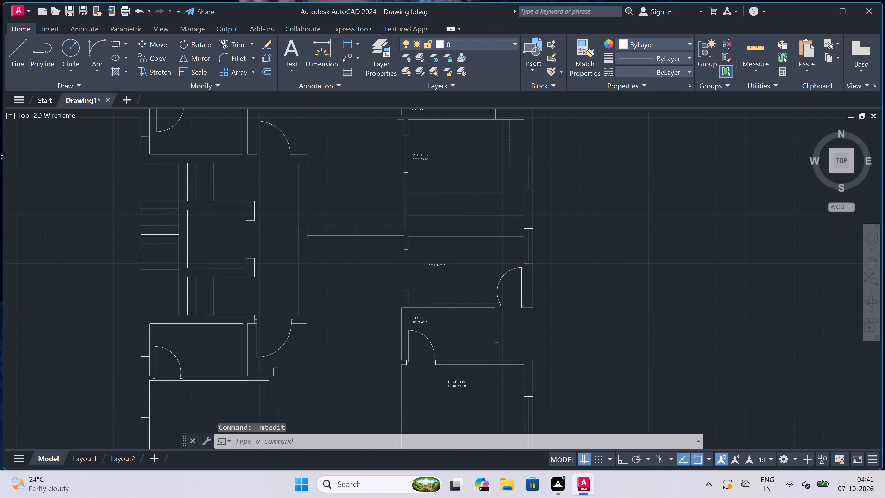
{"action": "scroll", "coordinate": [428, 216], "scroll_direction": "up", "scroll_amount": 4}
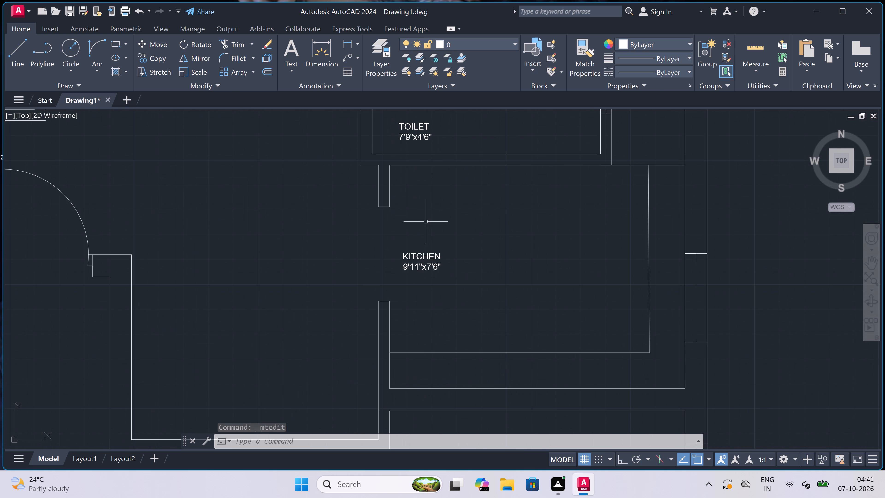
{"action": "scroll", "coordinate": [418, 263], "scroll_direction": "up", "scroll_amount": 4}
{"action": "triple_click", "coordinate": [441, 282]}
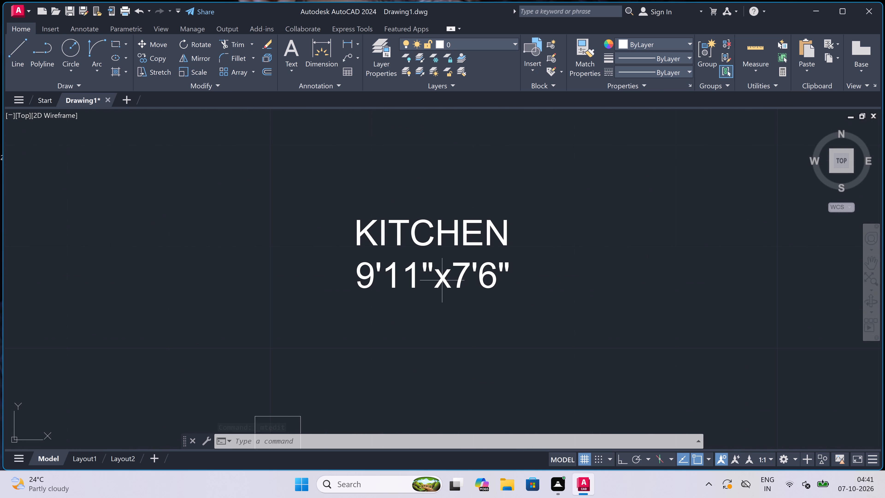
{"action": "double_click", "coordinate": [441, 281]}
{"action": "left_click", "coordinate": [445, 278]}
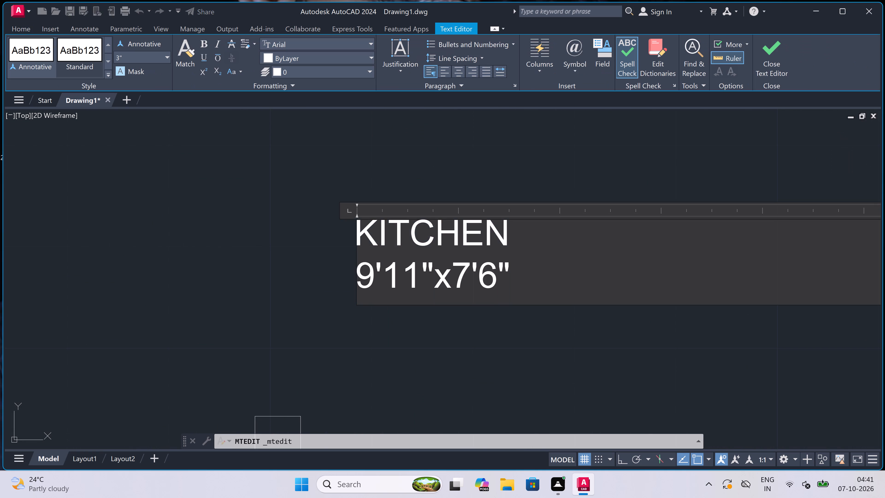
{"action": "key", "text": "BackSpace"}
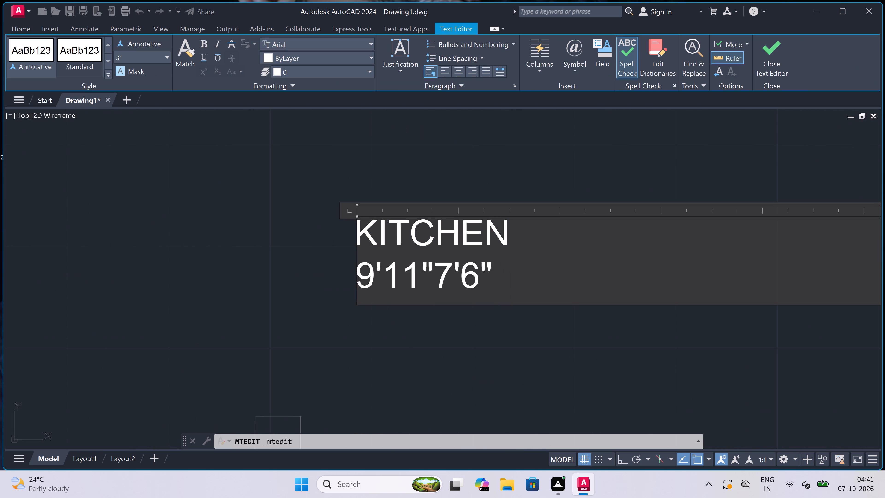
{"action": "key", "text": "x"}
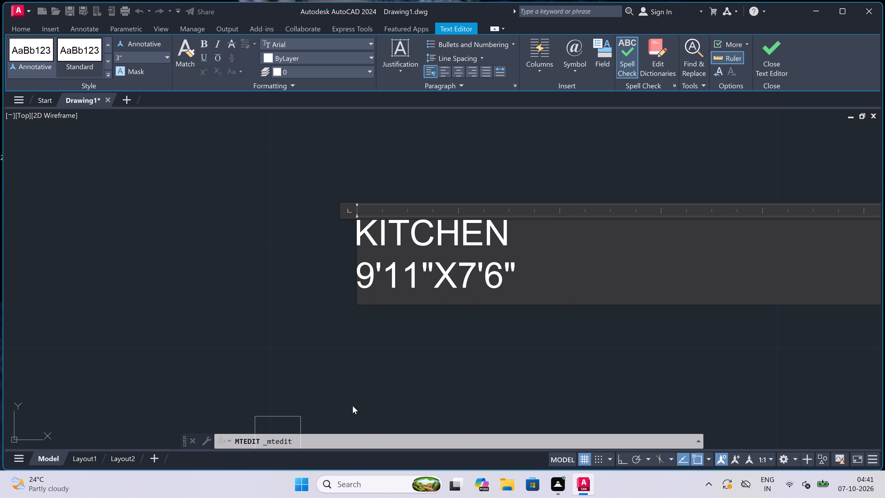
{"action": "left_click", "coordinate": [362, 345]}
Edit the size line of the TOILET label above the kitchen to use a capital X, reading 7'9"X4'6".
{"action": "scroll", "coordinate": [385, 300], "scroll_direction": "down", "scroll_amount": 8}
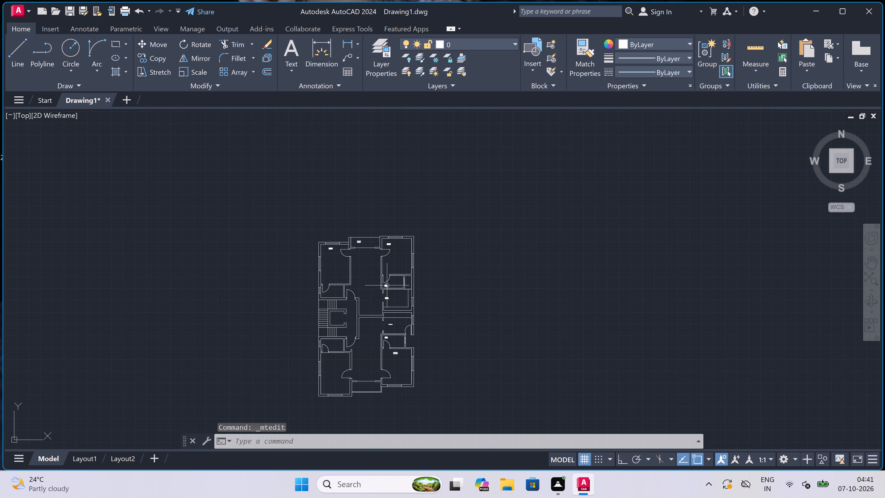
{"action": "scroll", "coordinate": [387, 277], "scroll_direction": "up", "scroll_amount": 3}
{"action": "scroll", "coordinate": [378, 309], "scroll_direction": "up", "scroll_amount": 4}
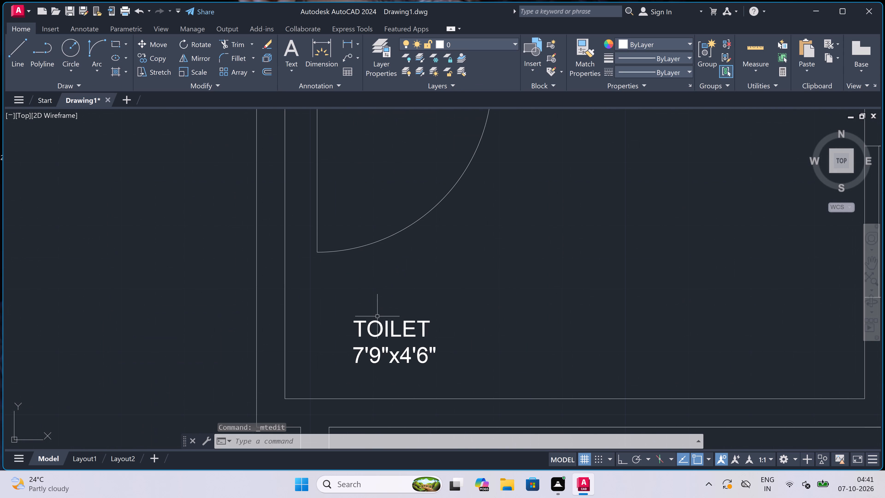
{"action": "scroll", "coordinate": [392, 376], "scroll_direction": "up", "scroll_amount": 2}
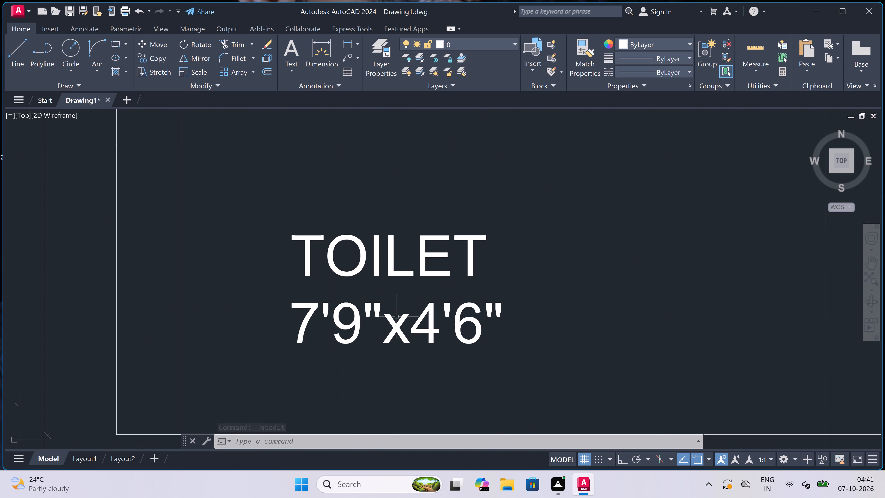
{"action": "triple_click", "coordinate": [395, 326]}
{"action": "triple_click", "coordinate": [395, 325]}
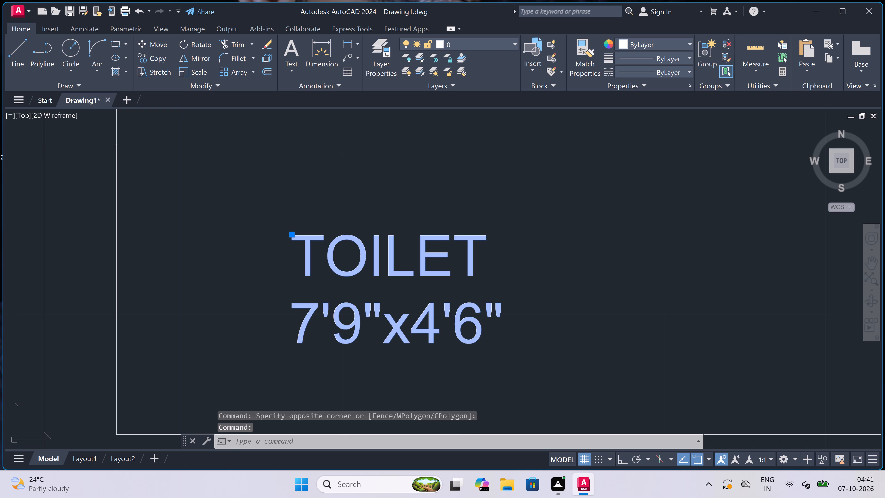
{"action": "left_click", "coordinate": [395, 325]}
{"action": "left_click", "coordinate": [407, 323]}
{"action": "key", "text": "BackSpace"}
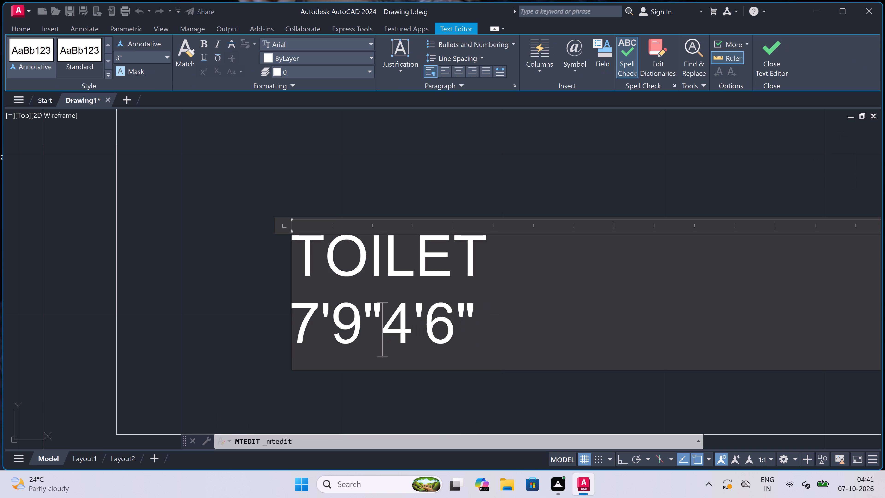
{"action": "key", "text": "x"}
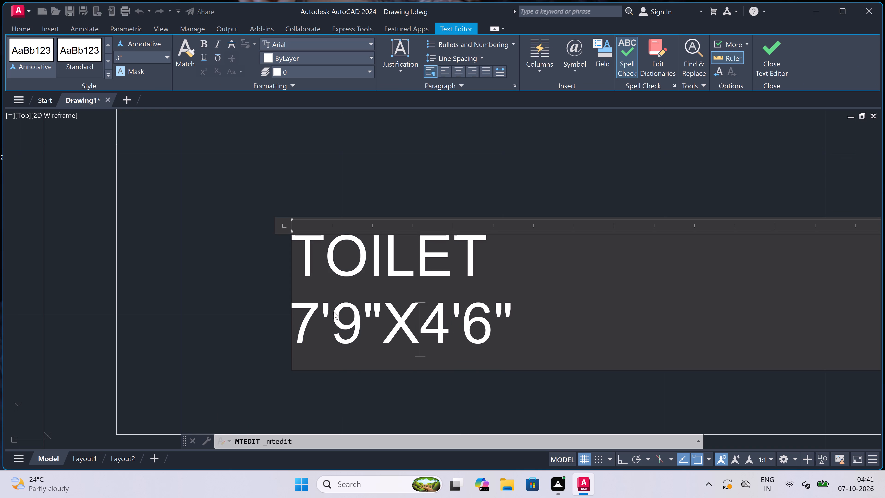
{"action": "left_click", "coordinate": [177, 305]}
Edit the size line of the BEDROOM label in the plan's upper-right room to use a capital X, reading 10'6"X12'8".
{"action": "scroll", "coordinate": [340, 285], "scroll_direction": "down", "scroll_amount": 7}
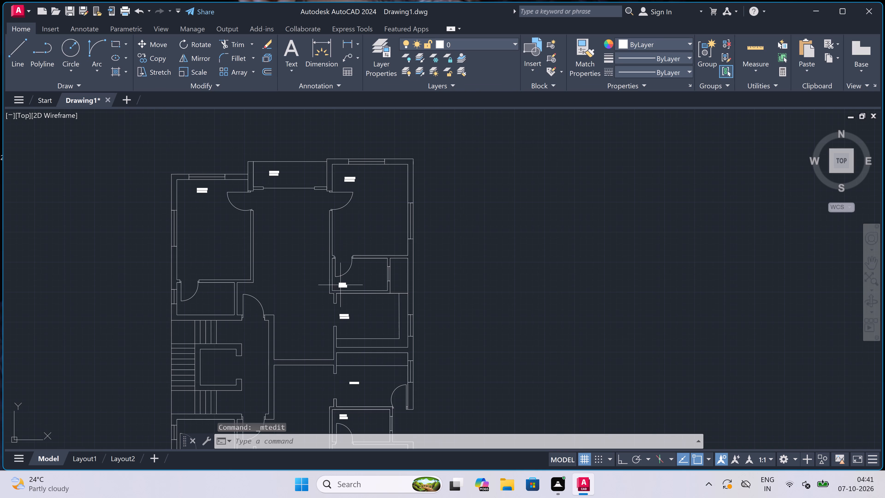
{"action": "scroll", "coordinate": [353, 160], "scroll_direction": "up", "scroll_amount": 4}
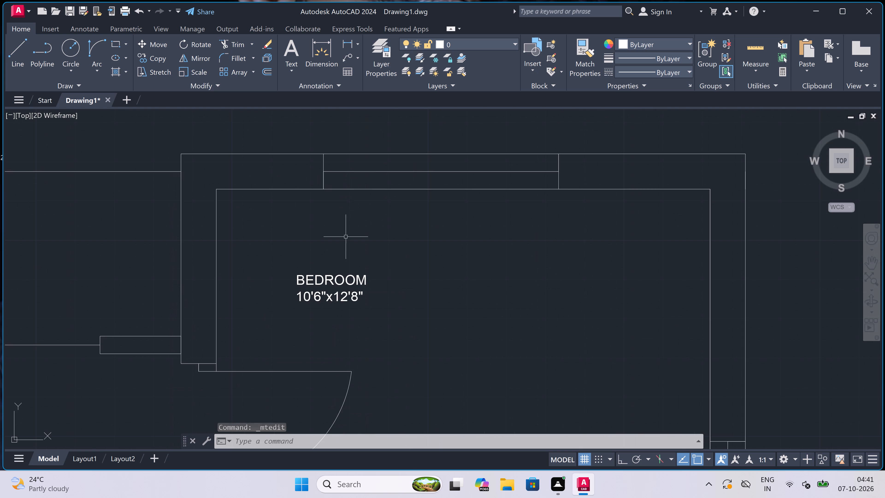
{"action": "scroll", "coordinate": [316, 317], "scroll_direction": "up", "scroll_amount": 3}
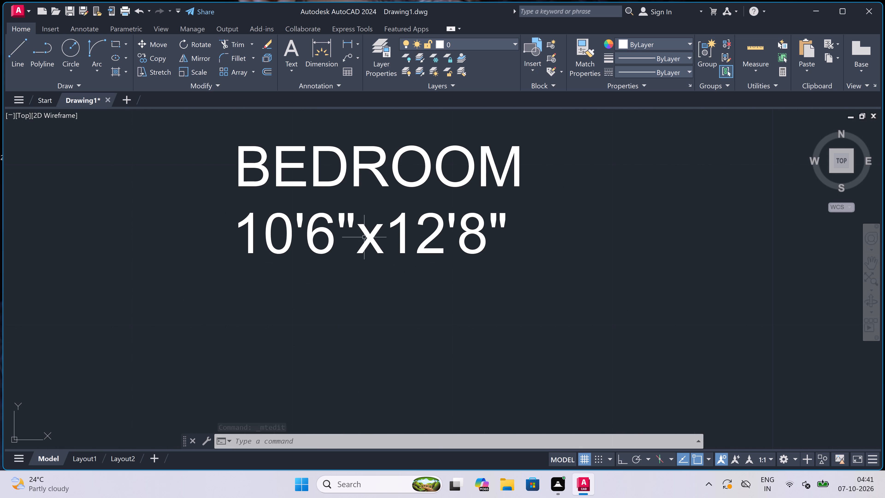
{"action": "triple_click", "coordinate": [372, 235]}
{"action": "double_click", "coordinate": [372, 236]}
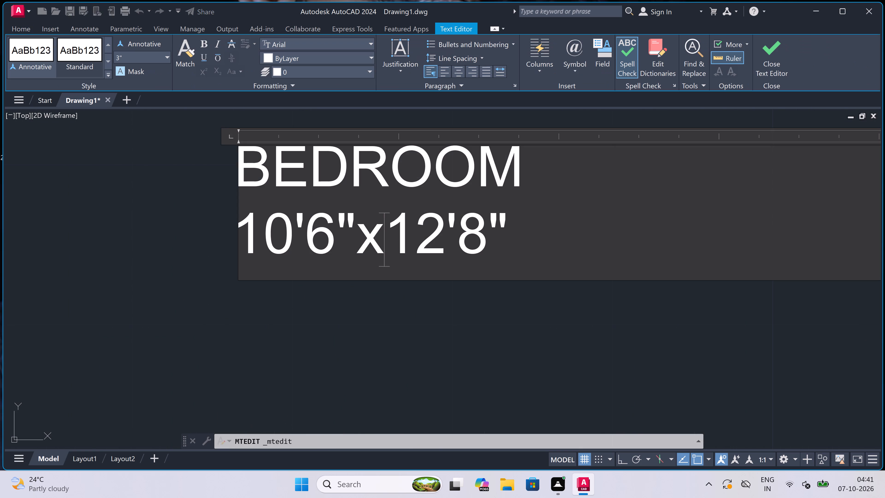
{"action": "key", "text": "BackSpace"}
{"action": "key", "text": "x"}
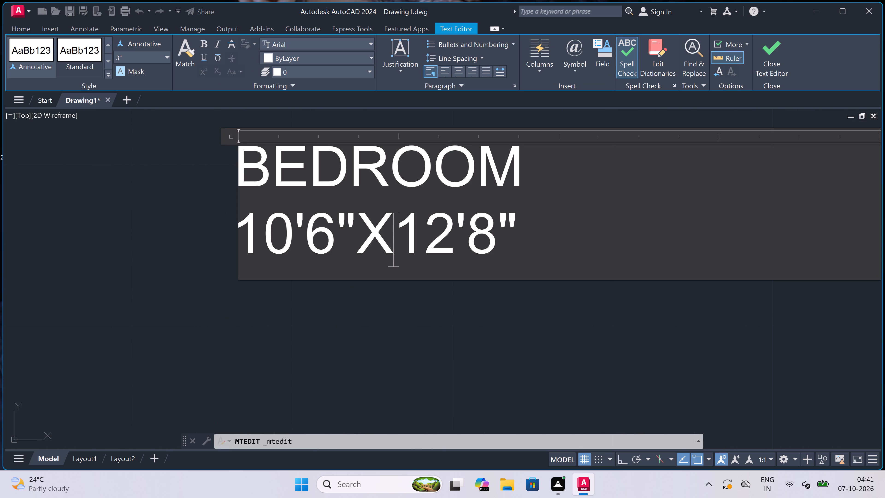
{"action": "left_click_drag", "start_coordinate": [316, 340], "coordinate": [316, 338]}
Edit the size line of the BALCONY label between the two upper bedrooms to use a capital X, reading 3'6"X10'7".
{"action": "scroll", "coordinate": [439, 197], "scroll_direction": "down", "scroll_amount": 6}
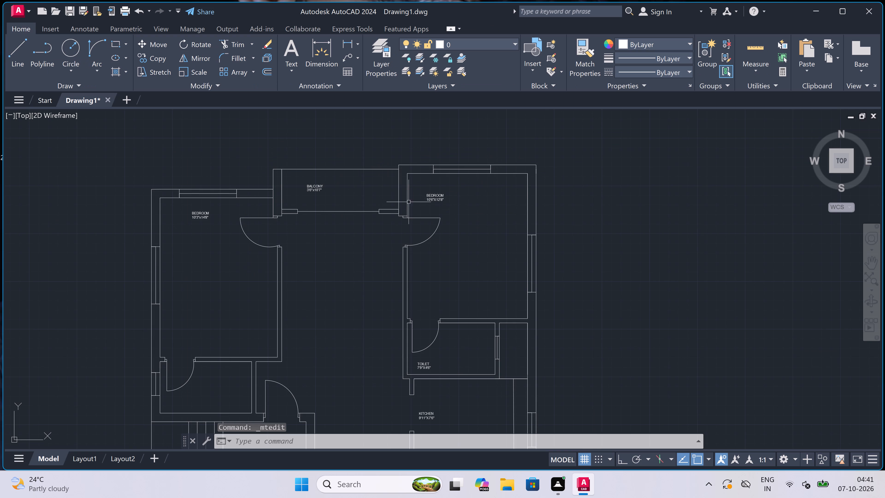
{"action": "scroll", "coordinate": [271, 198], "scroll_direction": "up", "scroll_amount": 4}
{"action": "scroll", "coordinate": [428, 171], "scroll_direction": "down", "scroll_amount": 2}
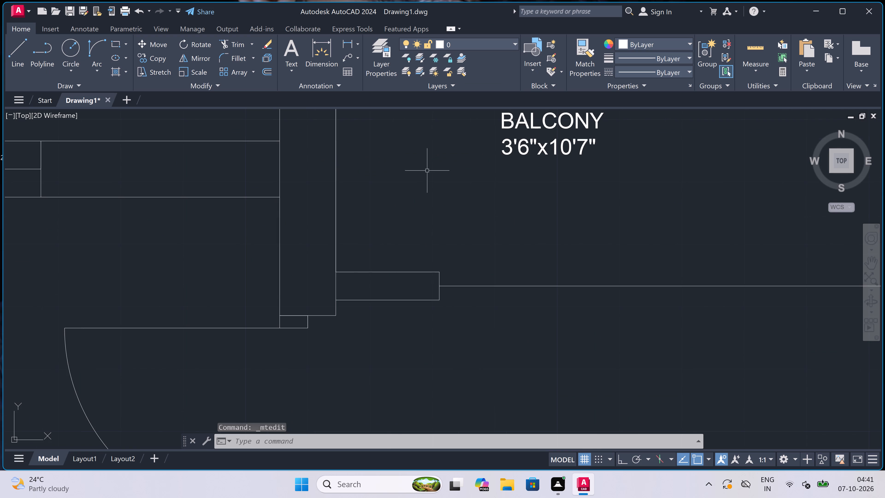
{"action": "scroll", "coordinate": [481, 138], "scroll_direction": "up", "scroll_amount": 3}
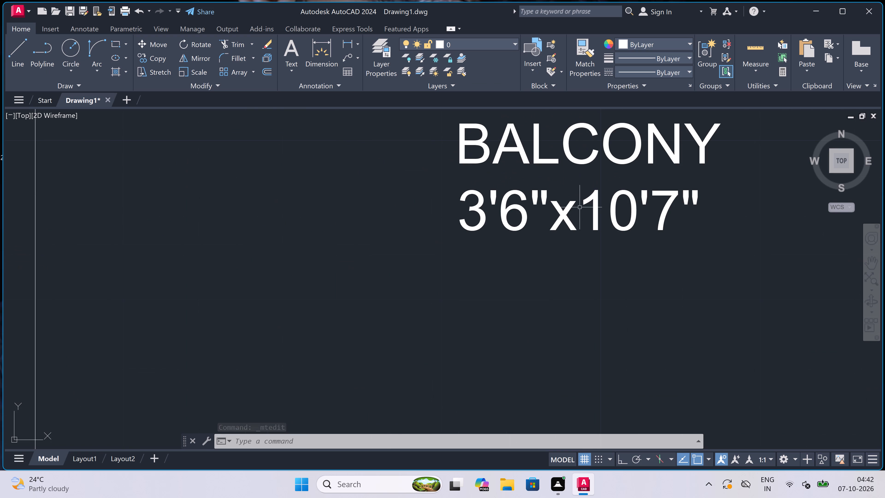
{"action": "triple_click", "coordinate": [563, 210]}
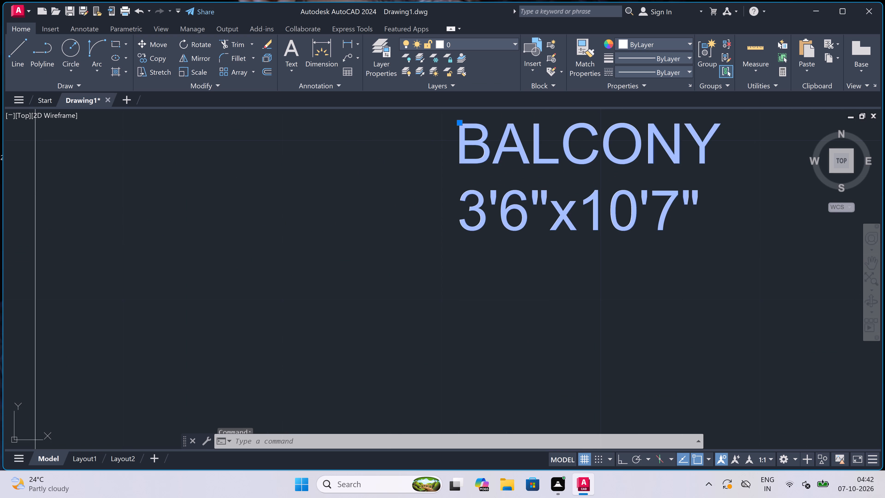
{"action": "double_click", "coordinate": [563, 210]}
{"action": "left_click", "coordinate": [575, 213]}
{"action": "left_click", "coordinate": [575, 213]}
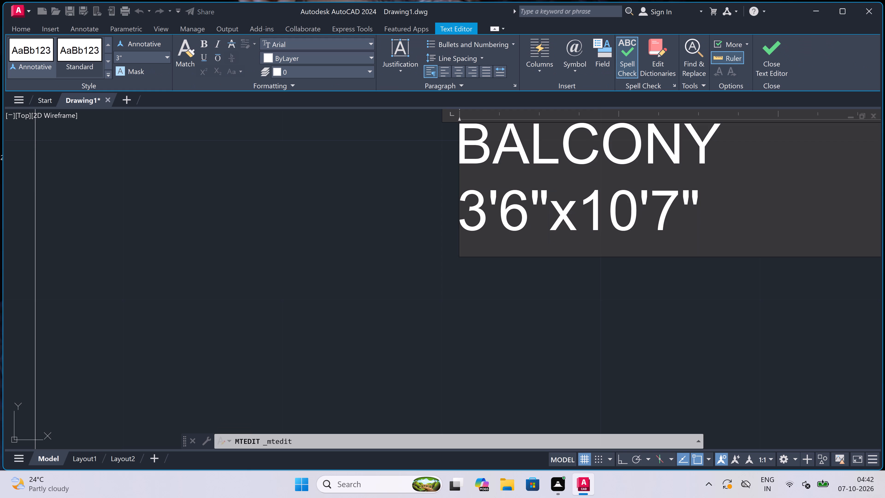
{"action": "key", "text": "BackSpace"}
{"action": "key", "text": "x"}
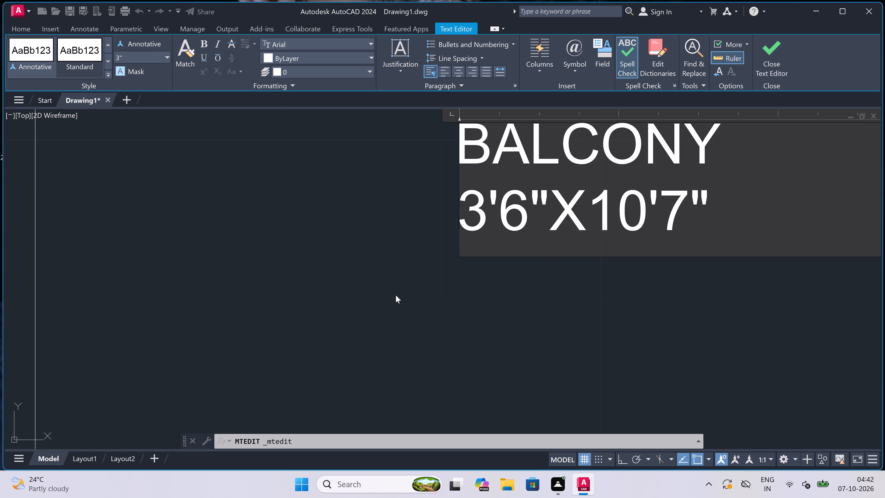
{"action": "left_click", "coordinate": [396, 295]}
Edit the size line of the BEDROOM label in the plan's upper-left room to use a capital X, reading 10'3"X14'8".
{"action": "scroll", "coordinate": [417, 267], "scroll_direction": "down", "scroll_amount": 7}
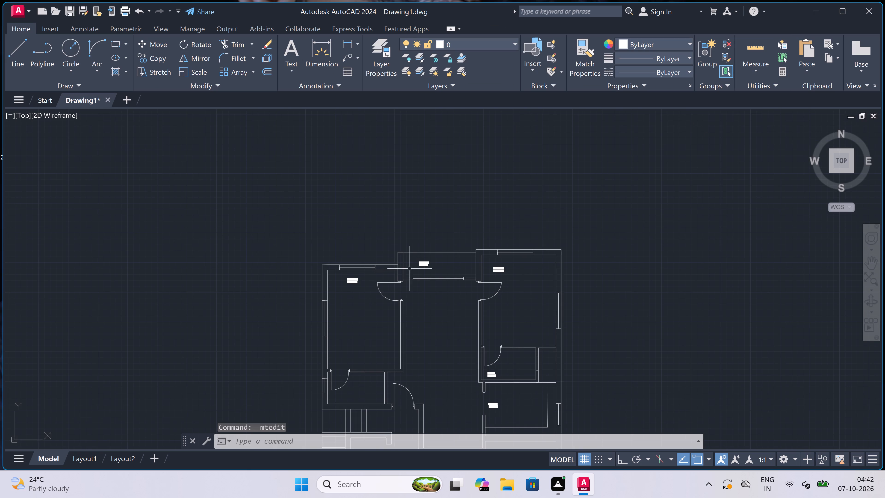
{"action": "scroll", "coordinate": [354, 284], "scroll_direction": "up", "scroll_amount": 5}
{"action": "scroll", "coordinate": [325, 270], "scroll_direction": "up", "scroll_amount": 2}
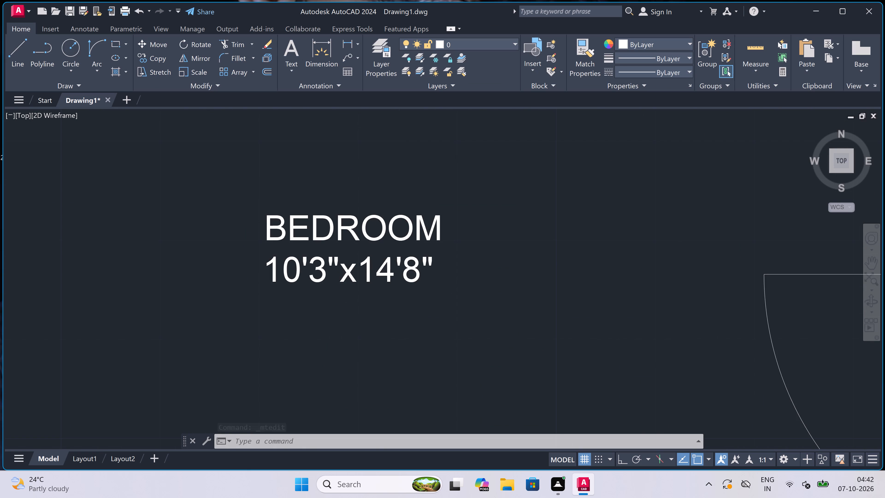
{"action": "triple_click", "coordinate": [358, 273]}
{"action": "left_click", "coordinate": [358, 273]}
{"action": "left_click", "coordinate": [357, 272]}
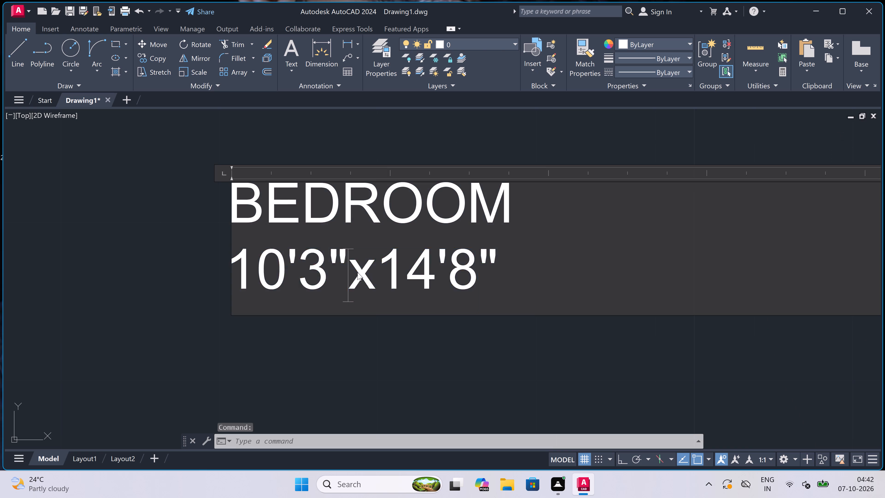
{"action": "left_click", "coordinate": [369, 270]}
{"action": "key", "text": "BackSpace"}
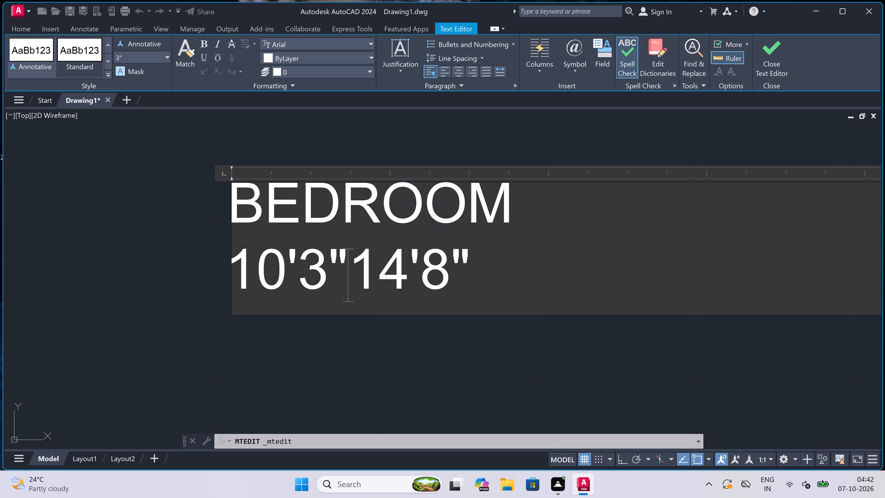
{"action": "key", "text": "x"}
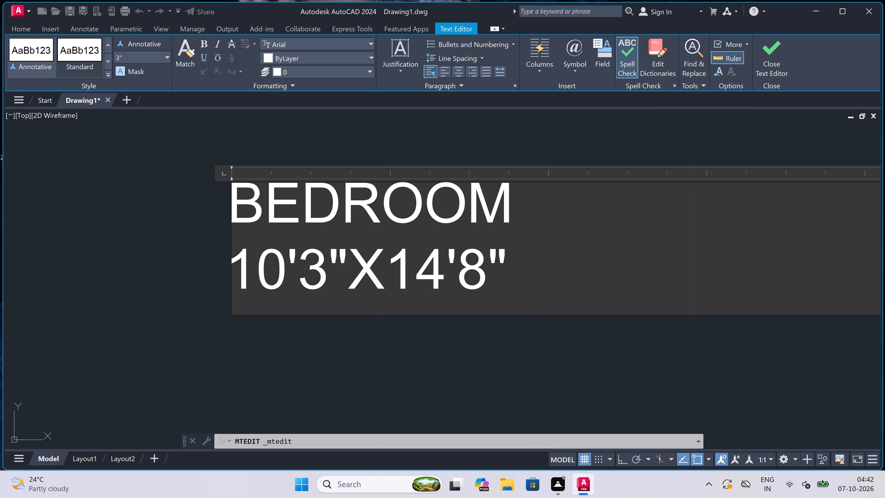
{"action": "left_click", "coordinate": [343, 333]}
{"action": "scroll", "coordinate": [423, 200], "scroll_direction": "down", "scroll_amount": 5}
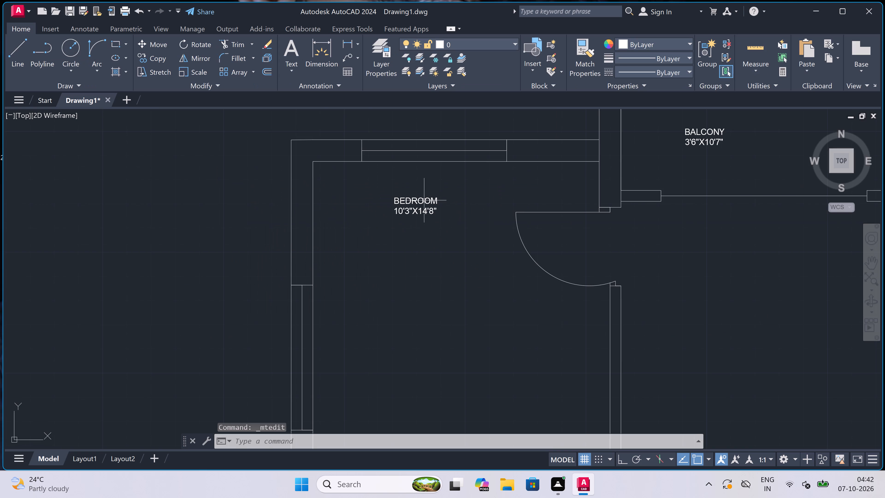
Add a two-line multiline text label reading TOILET and 8'0"x4'6" in the small room directly above the staircase.
{"action": "scroll", "coordinate": [424, 200], "scroll_direction": "down", "scroll_amount": 4}
{"action": "scroll", "coordinate": [420, 293], "scroll_direction": "up", "scroll_amount": 4}
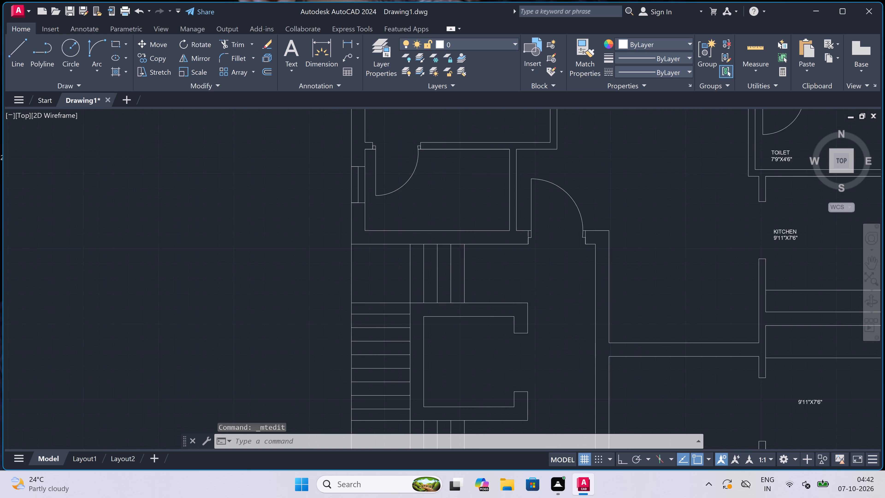
{"action": "scroll", "coordinate": [413, 266], "scroll_direction": "down", "scroll_amount": 3}
{"action": "scroll", "coordinate": [402, 244], "scroll_direction": "up", "scroll_amount": 3}
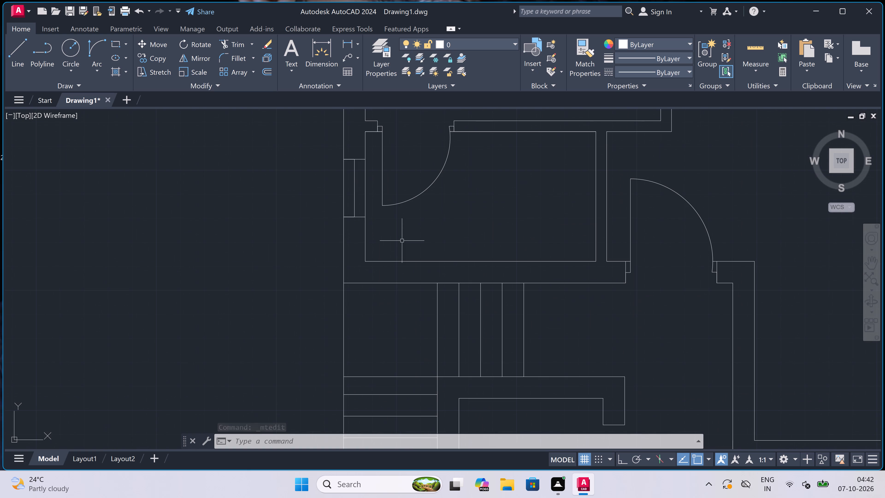
{"action": "key", "text": "m"}
{"action": "type", "text": "T"}
{"action": "key", "text": "space"}
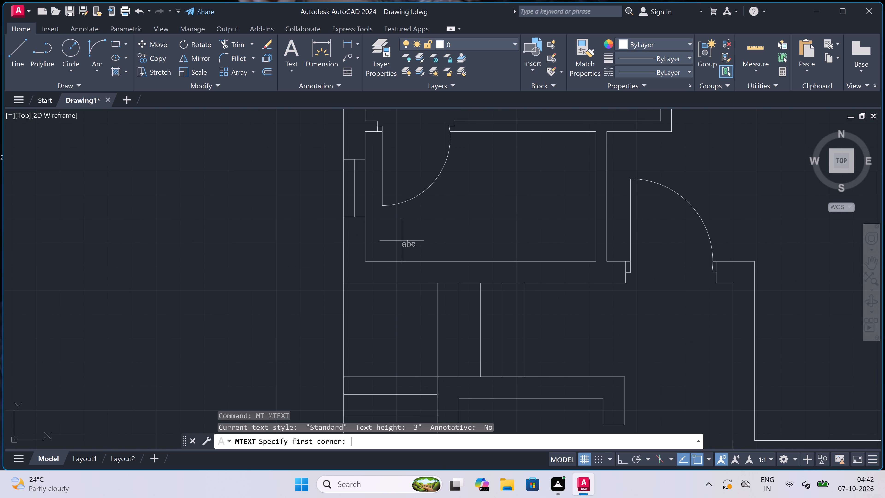
{"action": "scroll", "coordinate": [402, 240], "scroll_direction": "up", "scroll_amount": 2}
{"action": "left_click", "coordinate": [366, 233]}
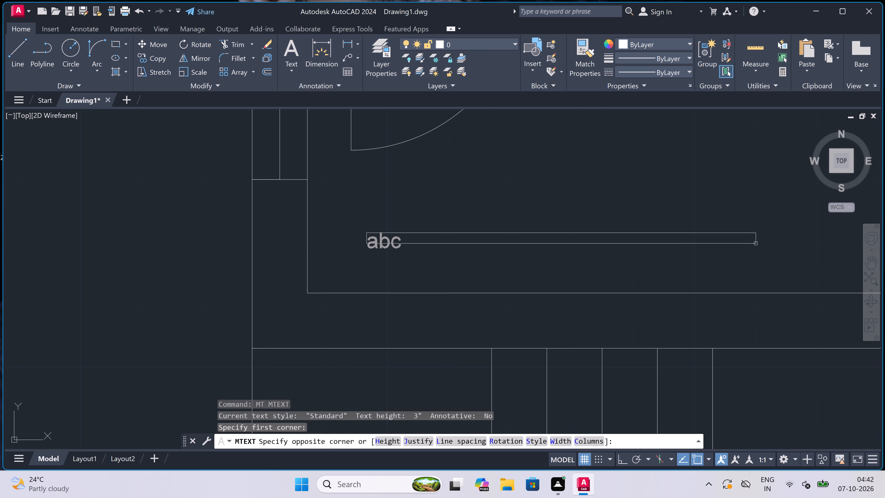
{"action": "left_click", "coordinate": [772, 242]}
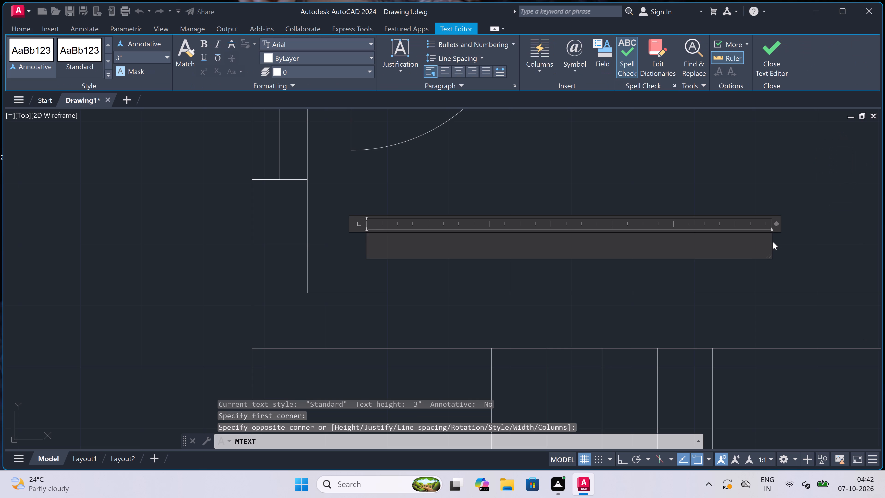
{"action": "type", "text": "TOILET"}
{"action": "key", "text": "Return"}
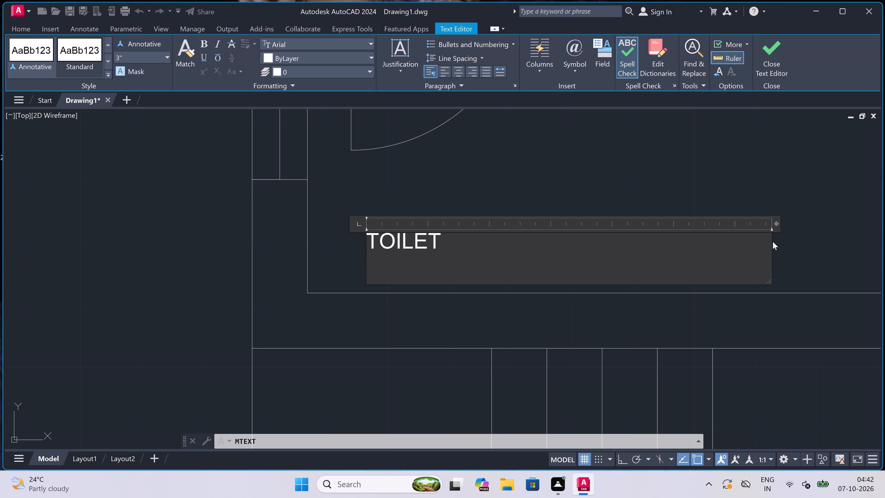
{"action": "scroll", "coordinate": [773, 242], "scroll_direction": "down", "scroll_amount": 2}
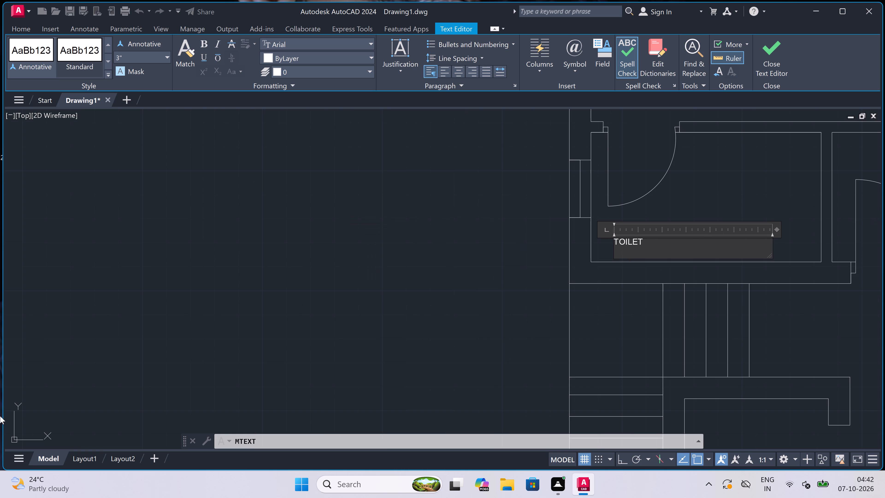
{"action": "scroll", "coordinate": [136, 322], "scroll_direction": "down", "scroll_amount": 3}
{"action": "scroll", "coordinate": [243, 294], "scroll_direction": "up", "scroll_amount": 4}
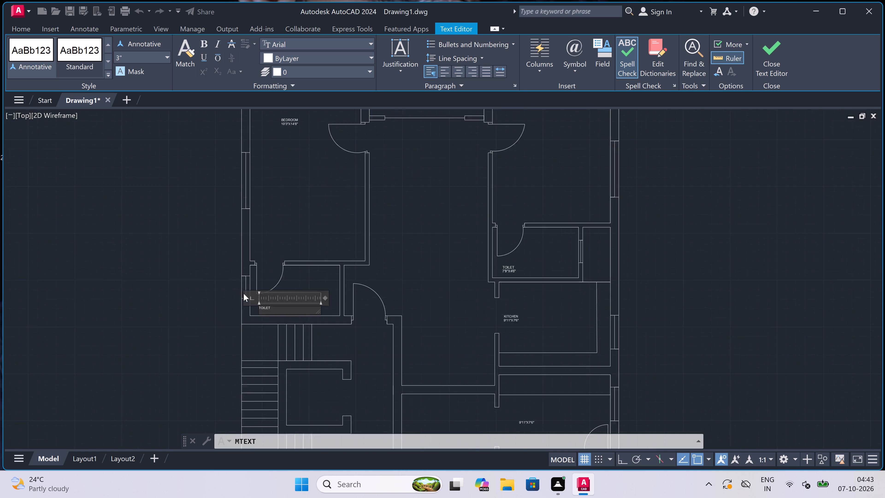
{"action": "scroll", "coordinate": [308, 371], "scroll_direction": "up", "scroll_amount": 4}
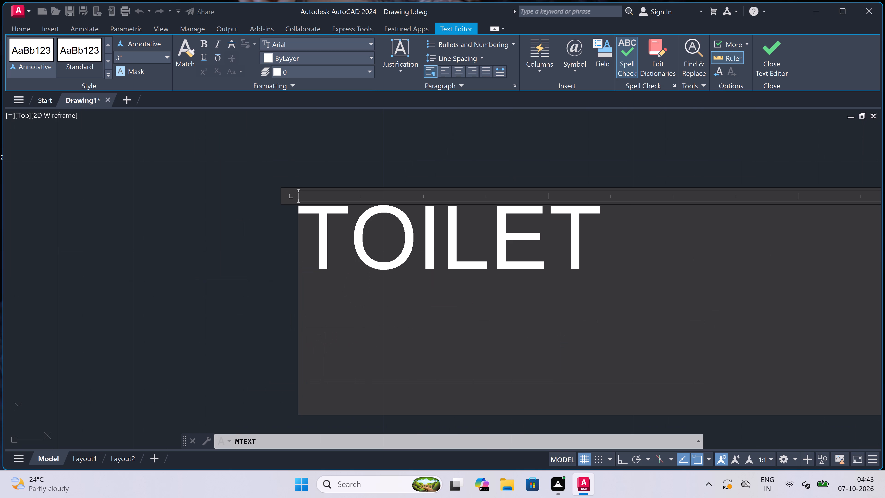
{"action": "scroll", "coordinate": [398, 320], "scroll_direction": "down", "scroll_amount": 4}
{"action": "scroll", "coordinate": [399, 320], "scroll_direction": "up", "scroll_amount": 3}
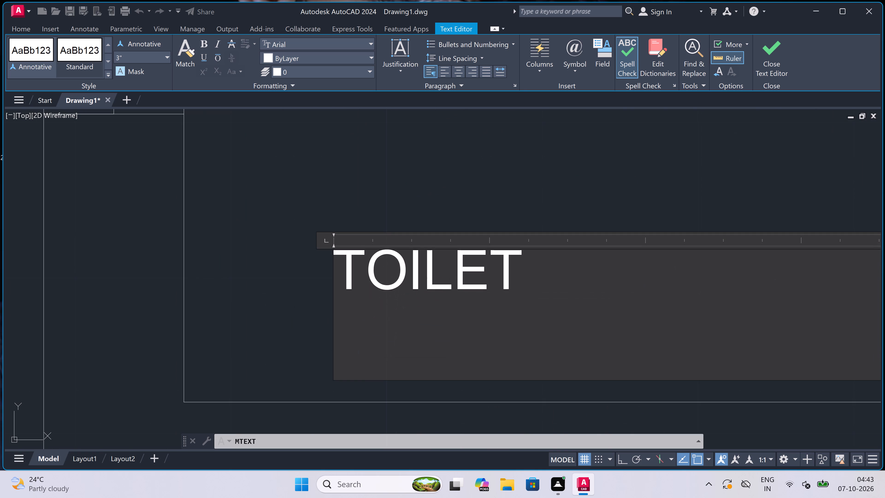
{"action": "key", "text": "8"}
{"action": "type", "text": "'0"}
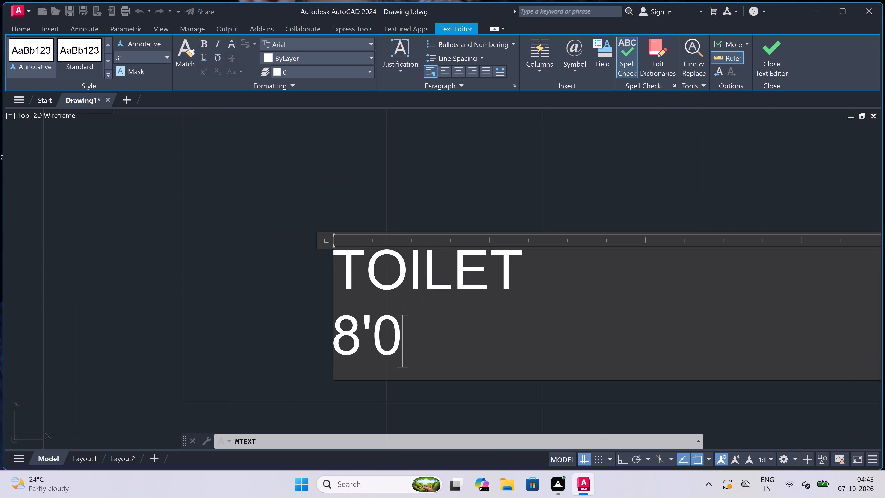
{"action": "type", "text": "\"x"}
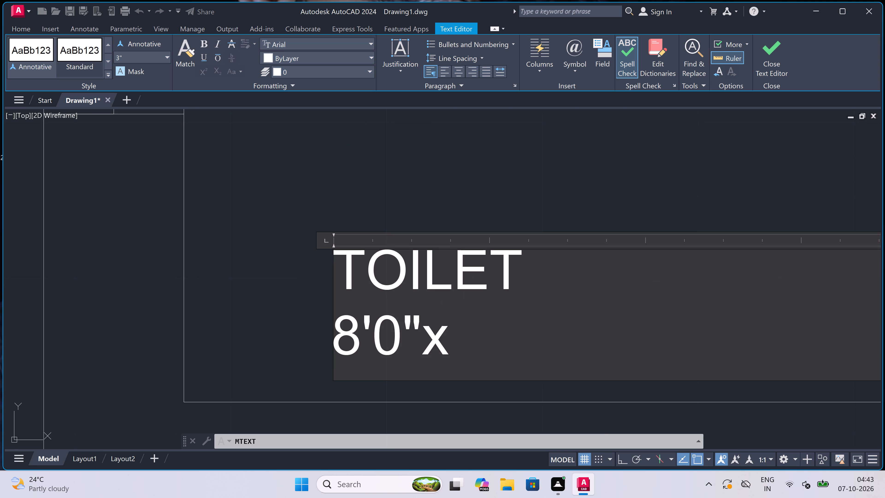
{"action": "type", "text": "4'6"}
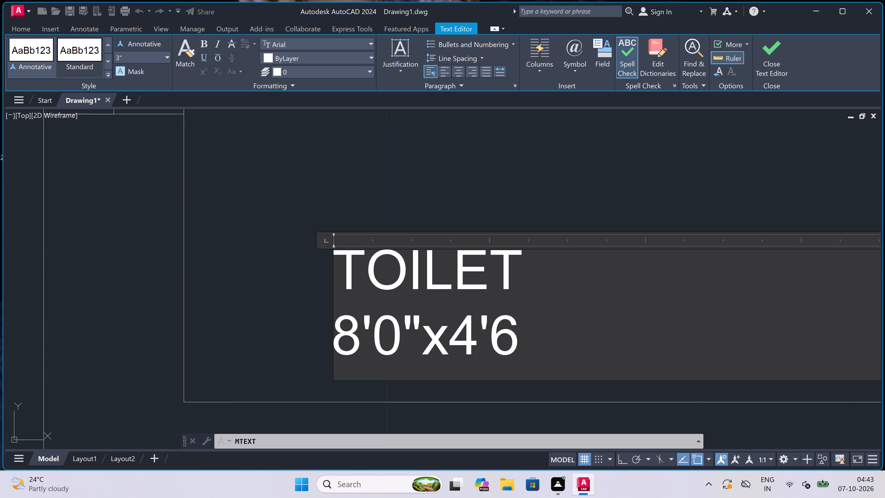
{"action": "key", "text": "shift+quotedbl"}
{"action": "left_click_drag", "start_coordinate": [259, 333], "coordinate": [261, 331]}
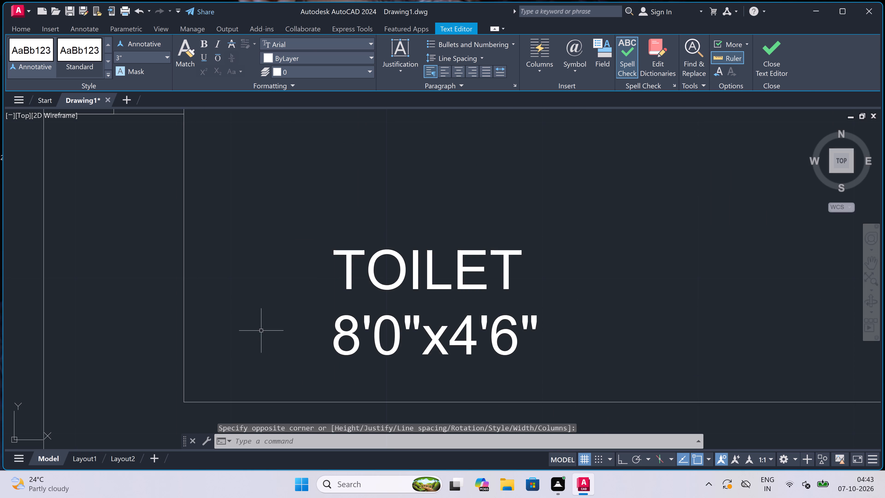
Add a two-line multiline text label reading LIFT and 5'0"X5'0" inside the lift shaft beside the stairs.
{"action": "scroll", "coordinate": [316, 291], "scroll_direction": "down", "scroll_amount": 7}
{"action": "scroll", "coordinate": [352, 360], "scroll_direction": "up", "scroll_amount": 3}
{"action": "key", "text": "space"}
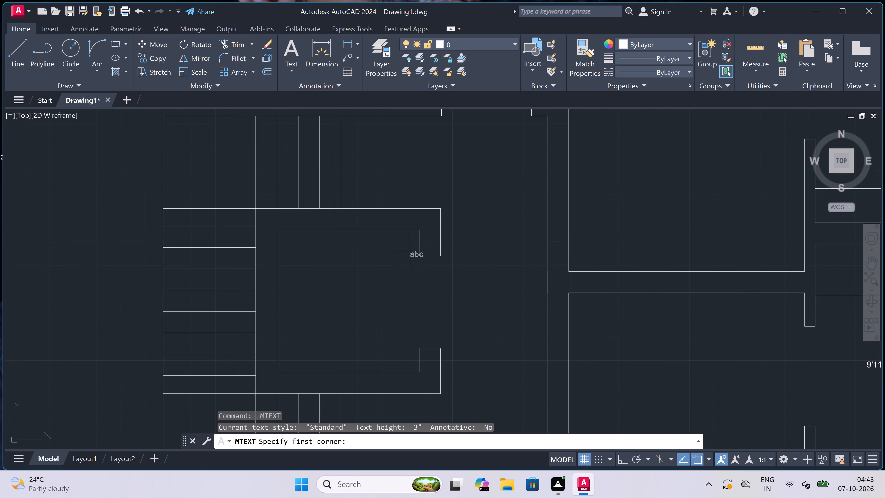
{"action": "left_click_drag", "start_coordinate": [318, 294], "coordinate": [325, 297]}
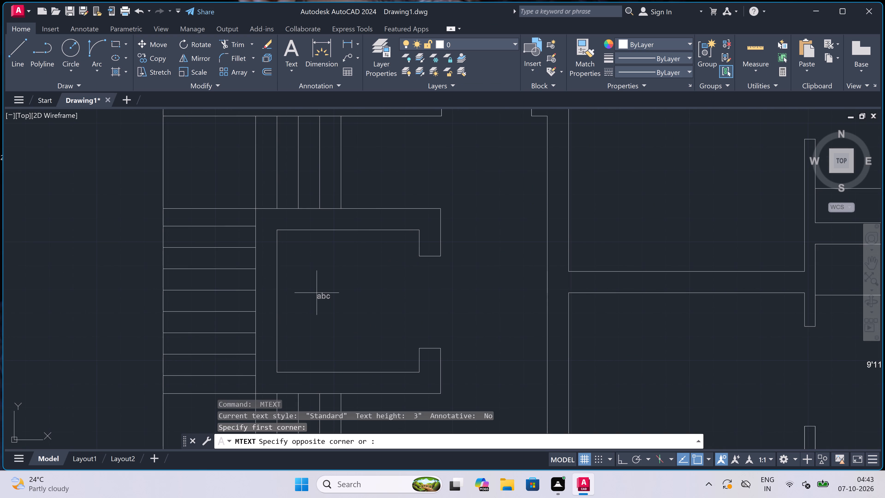
{"action": "left_click_drag", "start_coordinate": [325, 297], "coordinate": [322, 296]}
{"action": "left_click", "coordinate": [564, 301]}
{"action": "scroll", "coordinate": [391, 317], "scroll_direction": "up", "scroll_amount": 1}
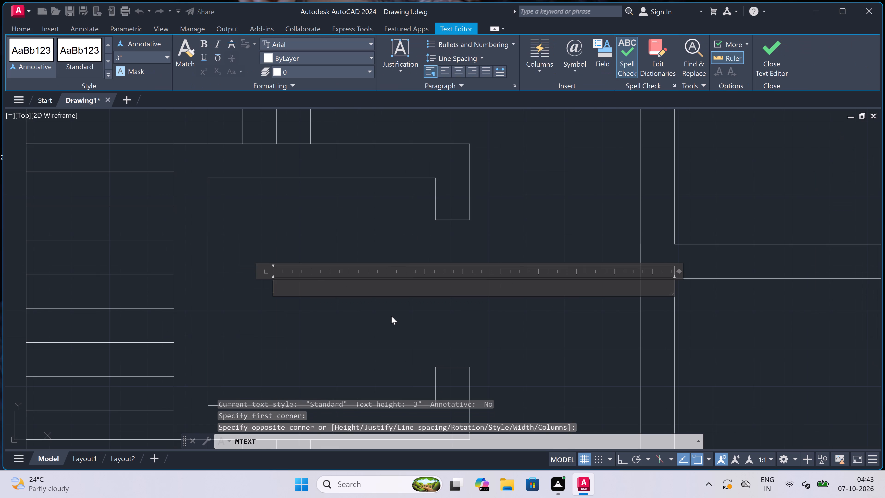
{"action": "type", "text": "LIFT"}
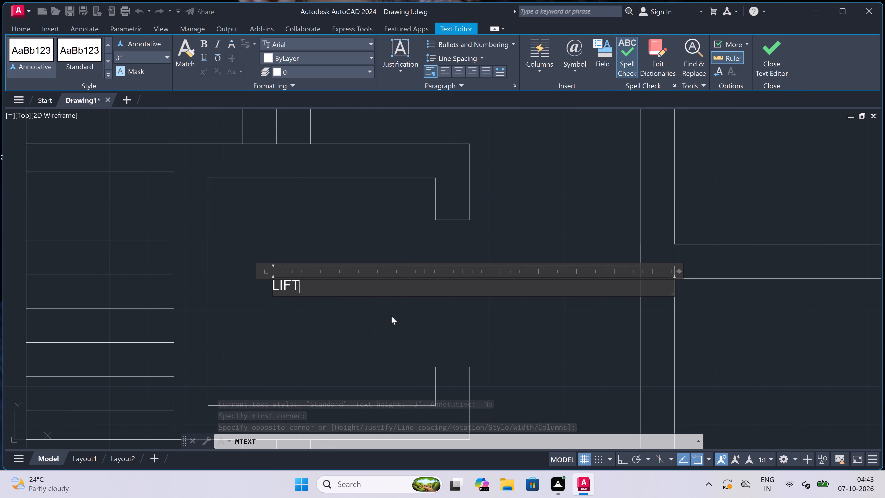
{"action": "key", "text": "Return"}
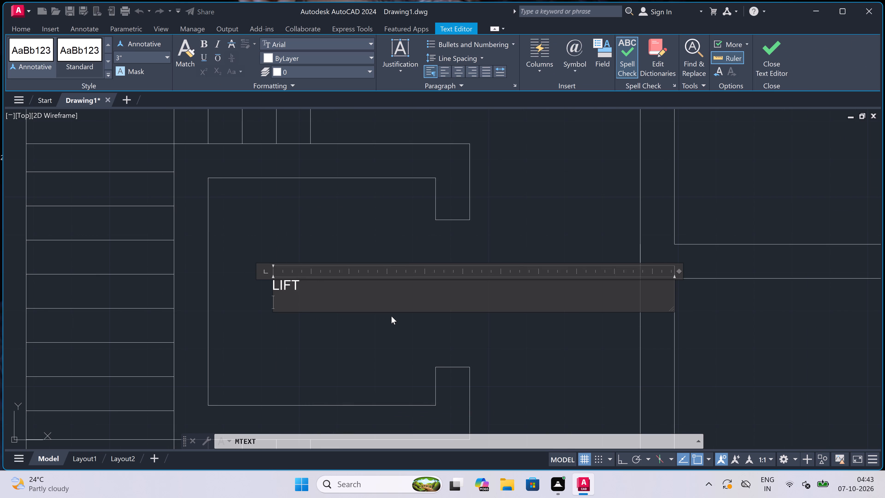
{"action": "type", "text": "5'0"}
{"action": "type", "text": "\"x"}
{"action": "key", "text": "BackSpace"}
{"action": "type", "text": "X5'0"}
{"action": "key", "text": "shift+quotedbl"}
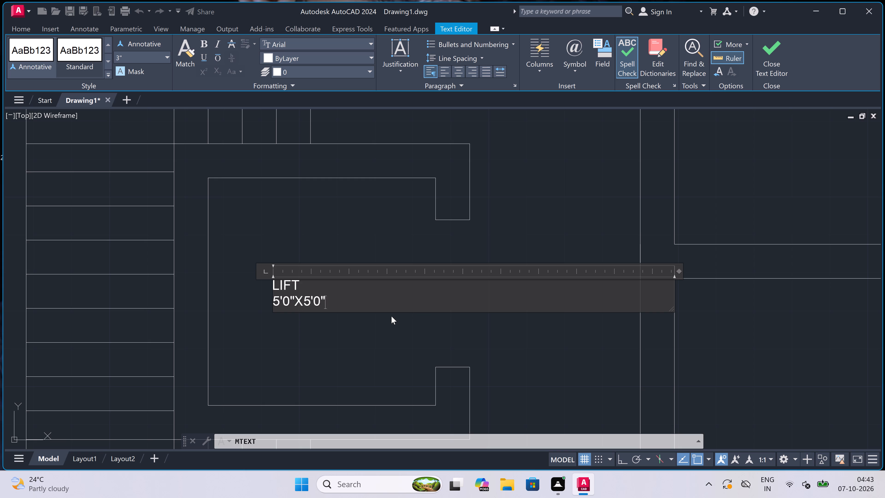
{"action": "left_click", "coordinate": [357, 332]}
Add a two-line multiline text label reading TOILET and 8'0"X4'6" in the small room directly below the staircase.
{"action": "scroll", "coordinate": [349, 277], "scroll_direction": "down", "scroll_amount": 5}
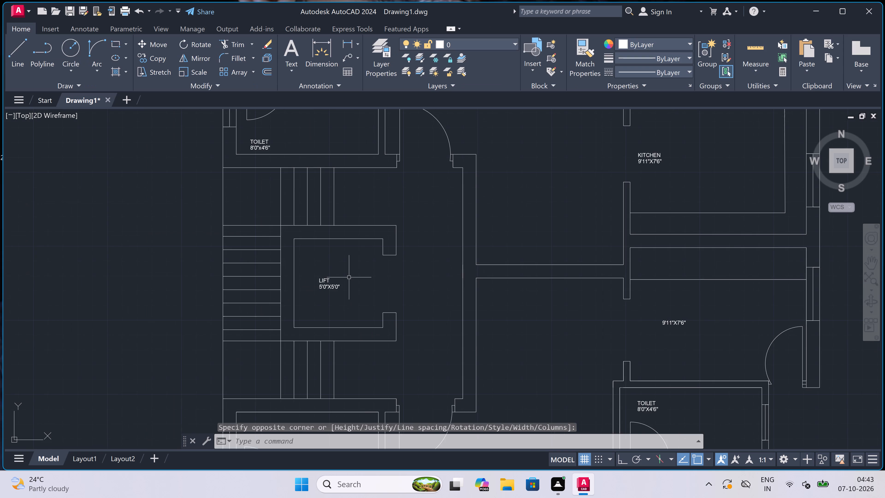
{"action": "scroll", "coordinate": [349, 277], "scroll_direction": "down", "scroll_amount": 4}
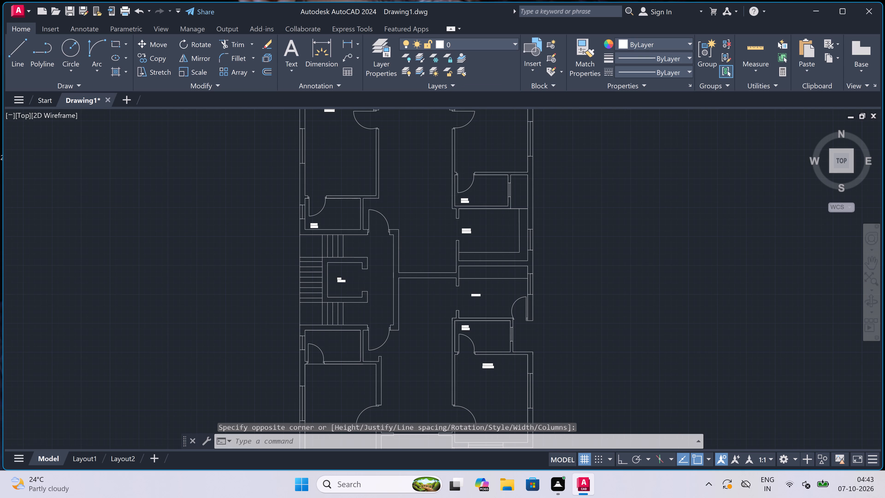
{"action": "scroll", "coordinate": [352, 308], "scroll_direction": "up", "scroll_amount": 4}
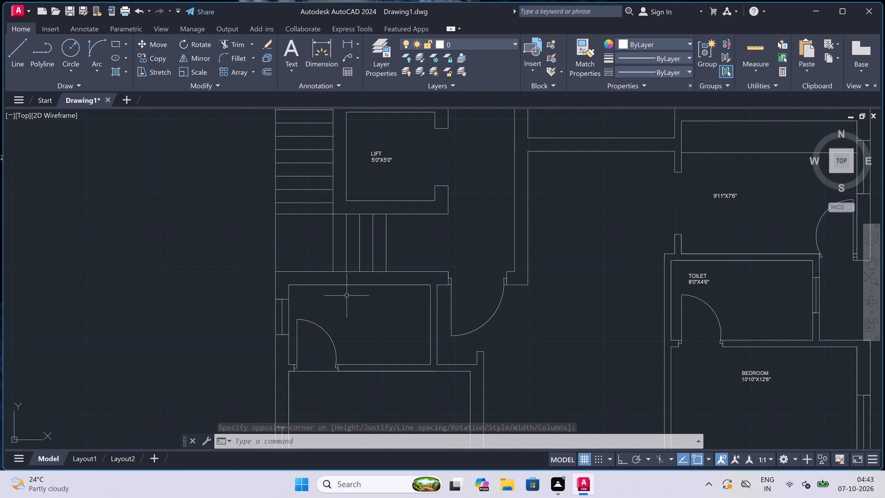
{"action": "scroll", "coordinate": [391, 332], "scroll_direction": "up", "scroll_amount": 2}
{"action": "key", "text": "space"}
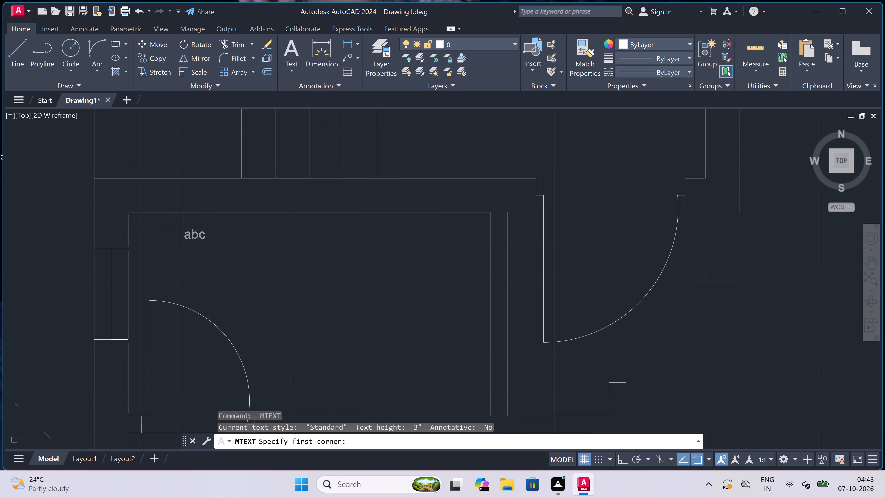
{"action": "left_click", "coordinate": [159, 243]}
{"action": "left_click", "coordinate": [460, 268]}
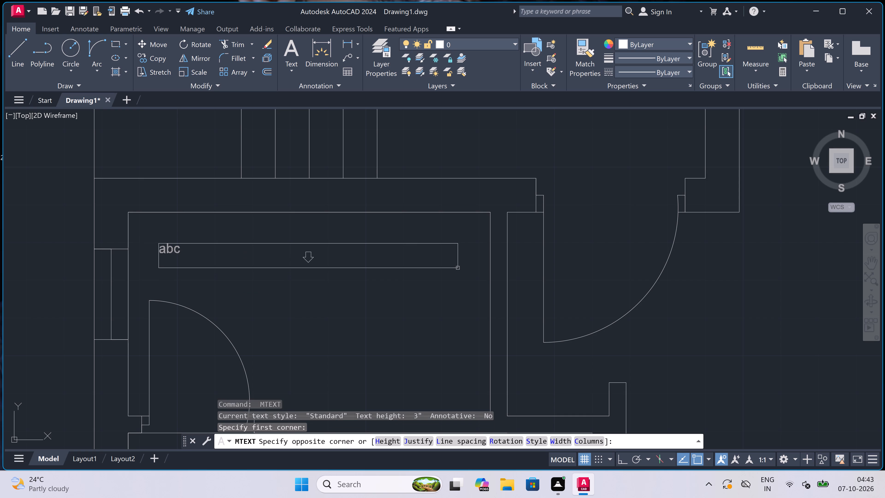
{"action": "scroll", "coordinate": [338, 279], "scroll_direction": "down", "scroll_amount": 1}
{"action": "scroll", "coordinate": [214, 263], "scroll_direction": "up", "scroll_amount": 3}
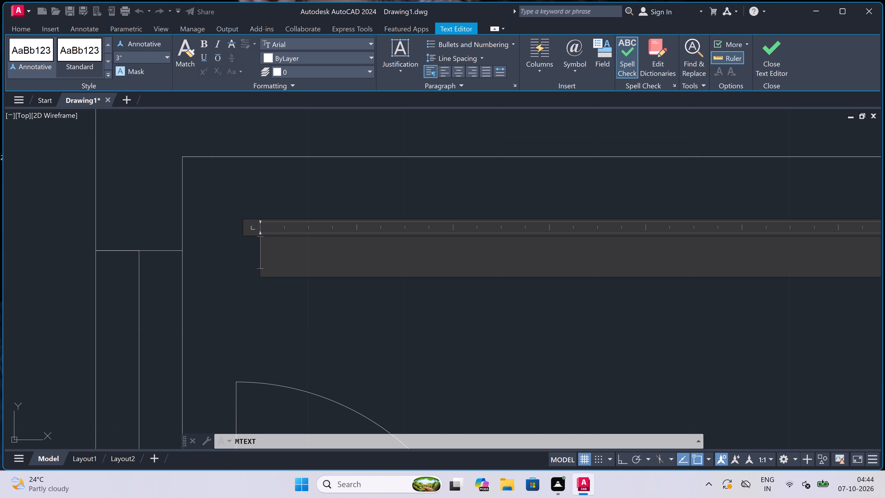
{"action": "type", "text": "TOILET"}
{"action": "key", "text": "Return"}
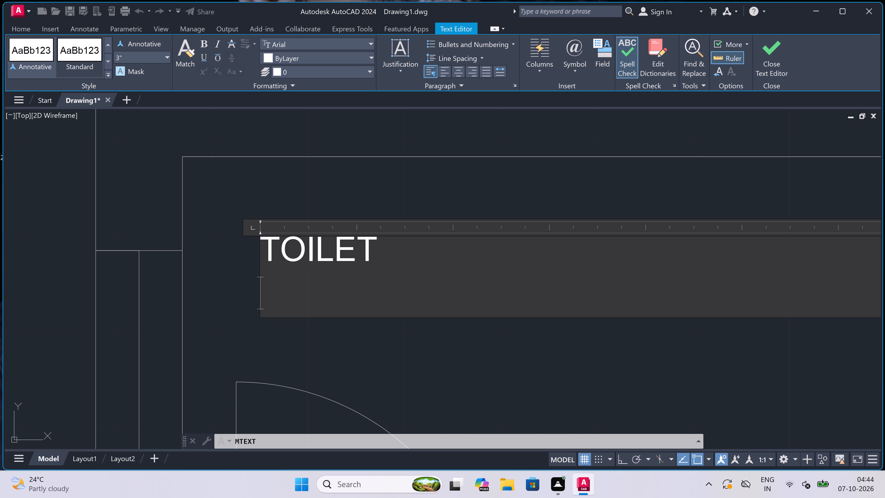
{"action": "type", "text": "8'0"}
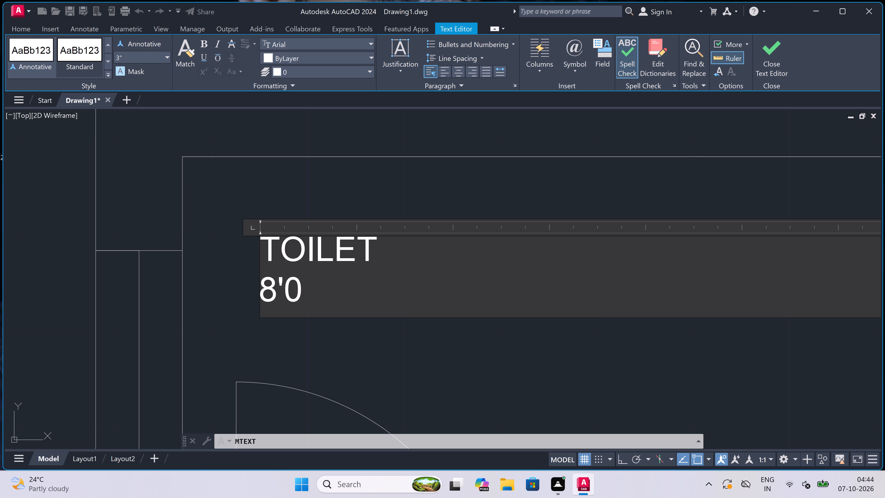
{"action": "key", "text": "shift+quotedbl"}
{"action": "key", "text": "x"}
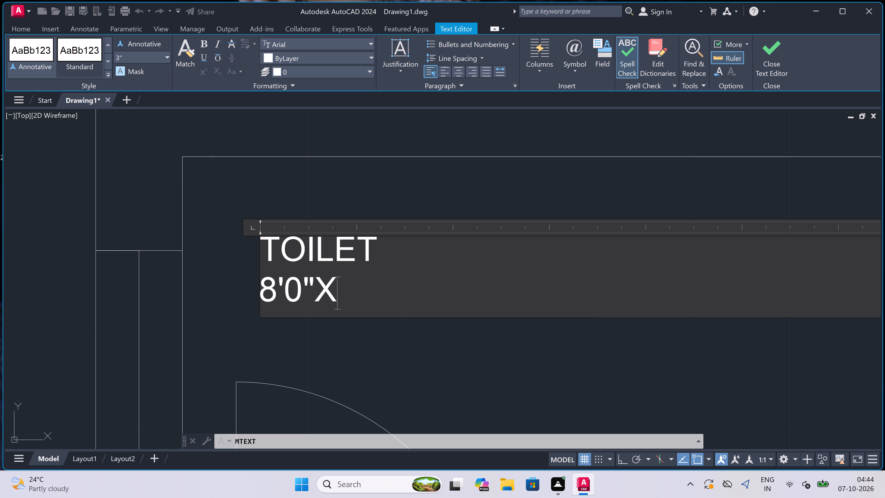
{"action": "type", "text": "4'6"}
{"action": "key", "text": "shift+quotedbl"}
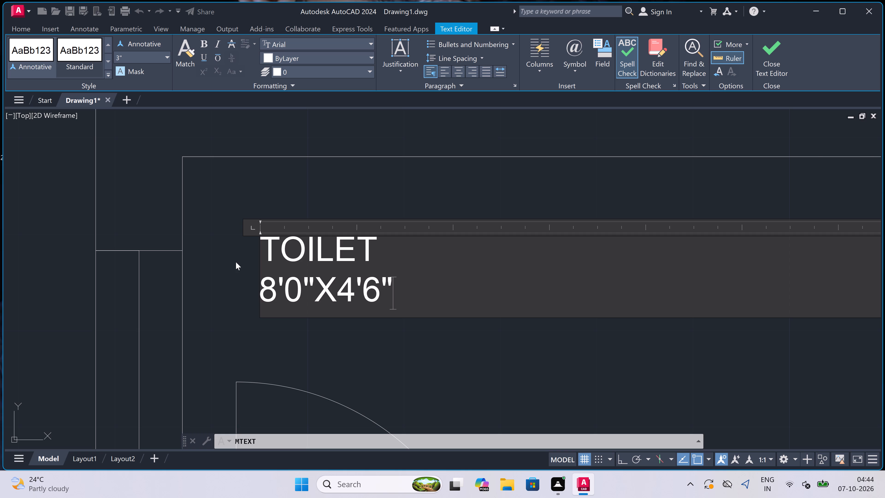
{"action": "left_click", "coordinate": [233, 262]}
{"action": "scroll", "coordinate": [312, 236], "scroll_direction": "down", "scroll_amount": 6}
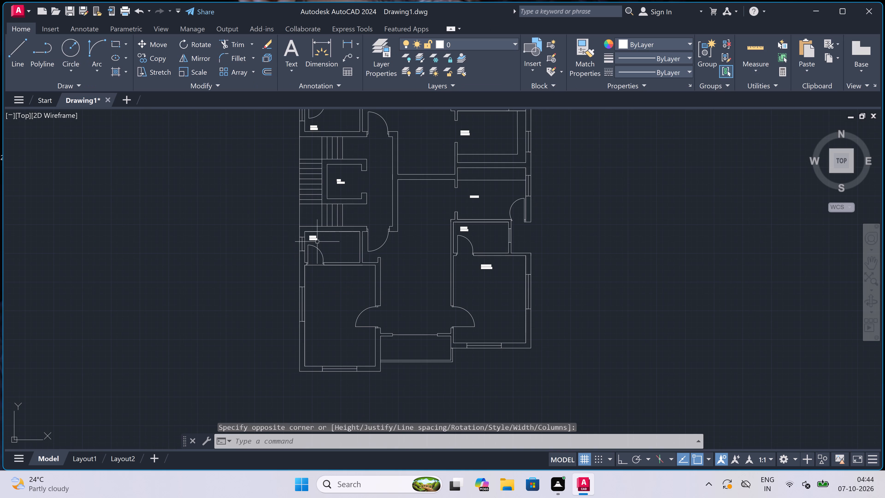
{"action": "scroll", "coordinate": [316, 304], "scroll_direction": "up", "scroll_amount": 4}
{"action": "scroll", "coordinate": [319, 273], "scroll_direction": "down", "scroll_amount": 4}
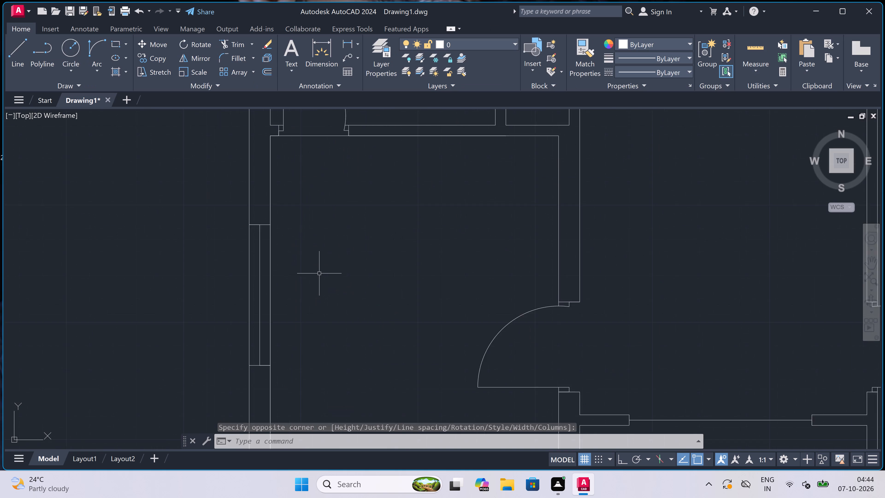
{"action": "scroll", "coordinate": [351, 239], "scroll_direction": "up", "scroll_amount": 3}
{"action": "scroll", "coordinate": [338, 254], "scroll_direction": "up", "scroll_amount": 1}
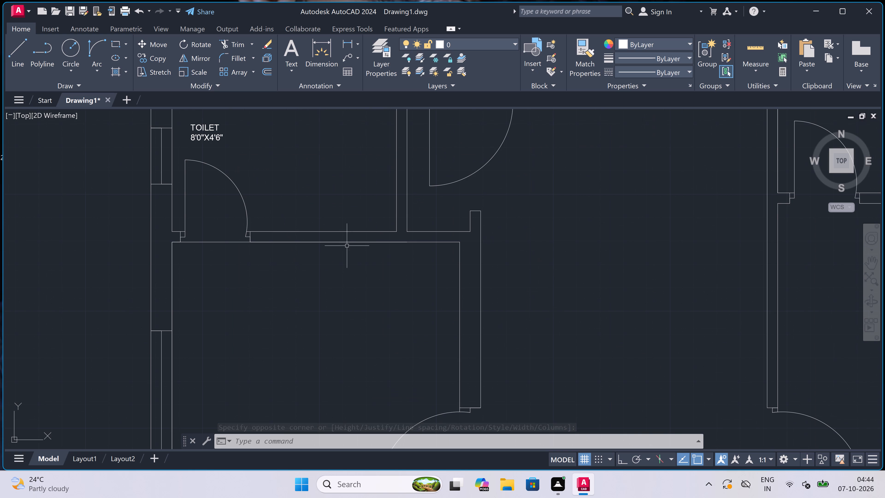
Add a two-line multiline text label reading BEDROOM and 10'3"X14'8" in the large room below the toilet south of the staircase.
{"action": "key", "text": "space"}
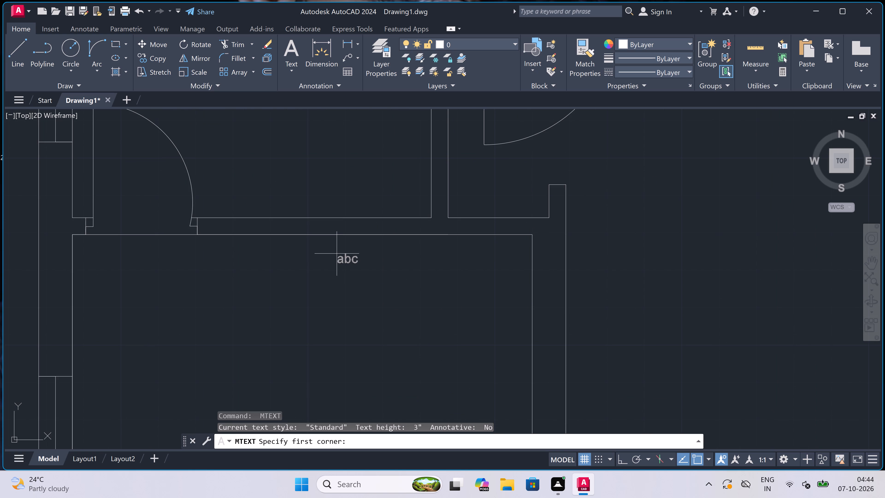
{"action": "scroll", "coordinate": [336, 254], "scroll_direction": "up", "scroll_amount": 1}
{"action": "scroll", "coordinate": [287, 266], "scroll_direction": "down", "scroll_amount": 1}
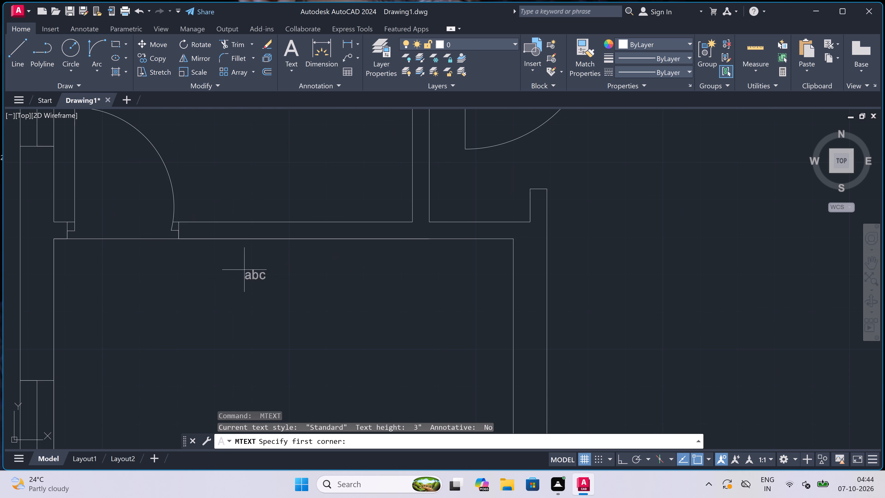
{"action": "left_click", "coordinate": [240, 275]}
{"action": "left_click", "coordinate": [664, 289]}
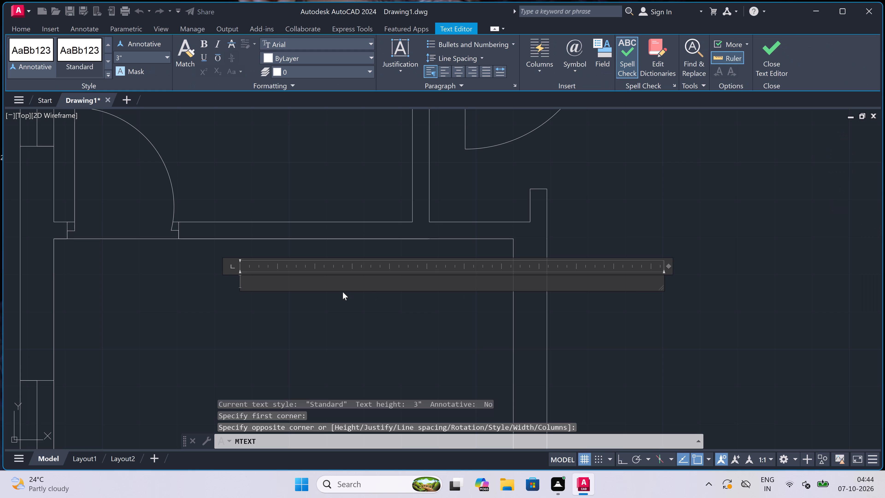
{"action": "type", "text": "BEDROOM"}
{"action": "key", "text": "Return"}
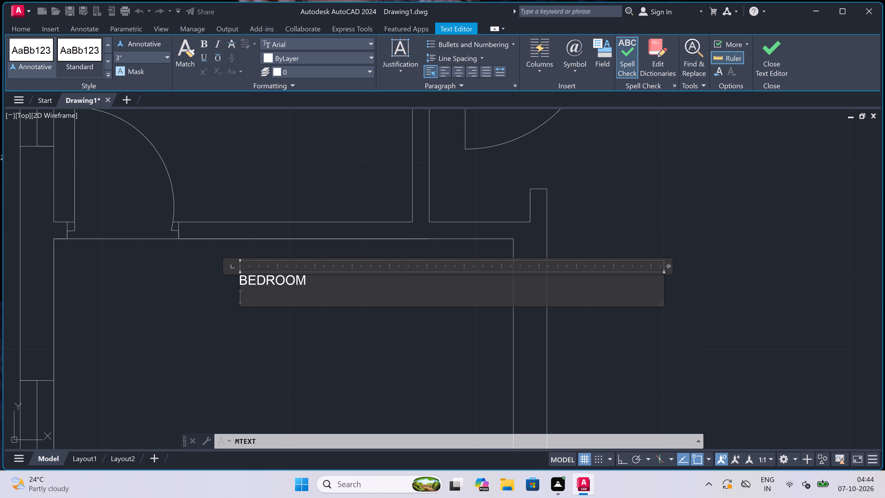
{"action": "type", "text": "10'3"}
{"action": "key", "text": "shift+quotedbl"}
{"action": "key", "text": "x"}
{"action": "key", "text": "1"}
{"action": "type", "text": "4'8"}
{"action": "key", "text": "shift+quotedbl"}
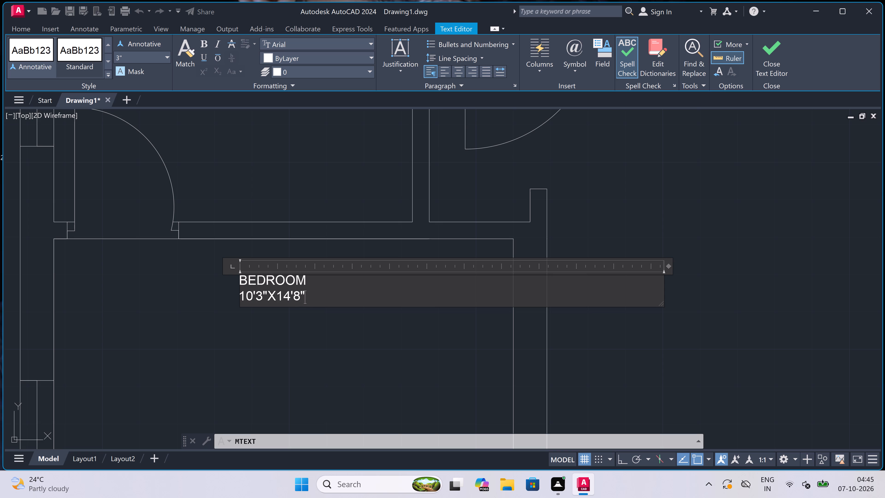
{"action": "left_click", "coordinate": [330, 318]}
{"action": "scroll", "coordinate": [340, 288], "scroll_direction": "down", "scroll_amount": 6}
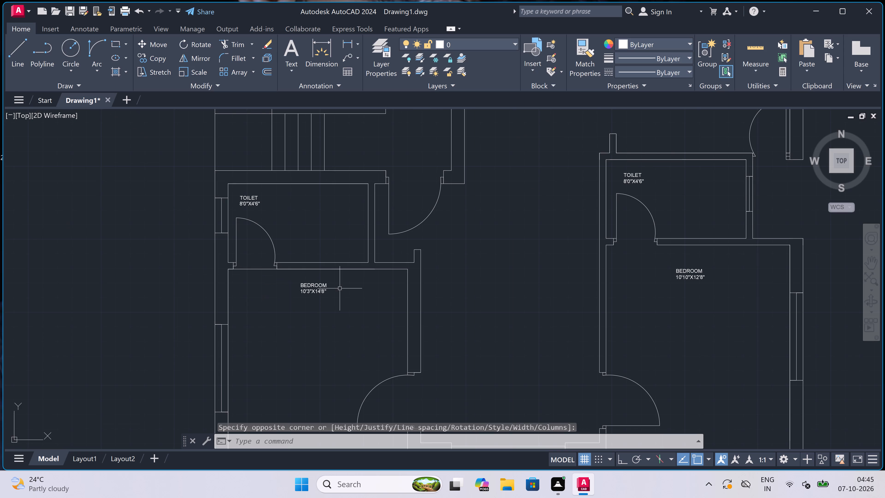
Add a two-line multiline text label reading BALCONY and 10'7"X3'6" in the balcony between the two lower bedrooms.
{"action": "scroll", "coordinate": [340, 288], "scroll_direction": "down", "scroll_amount": 3}
{"action": "scroll", "coordinate": [366, 341], "scroll_direction": "up", "scroll_amount": 4}
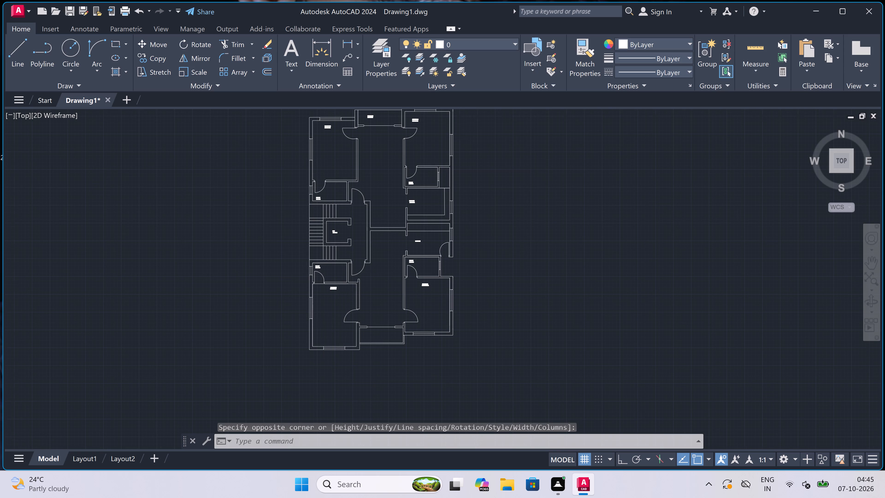
{"action": "scroll", "coordinate": [413, 332], "scroll_direction": "up", "scroll_amount": 2}
{"action": "key", "text": "space"}
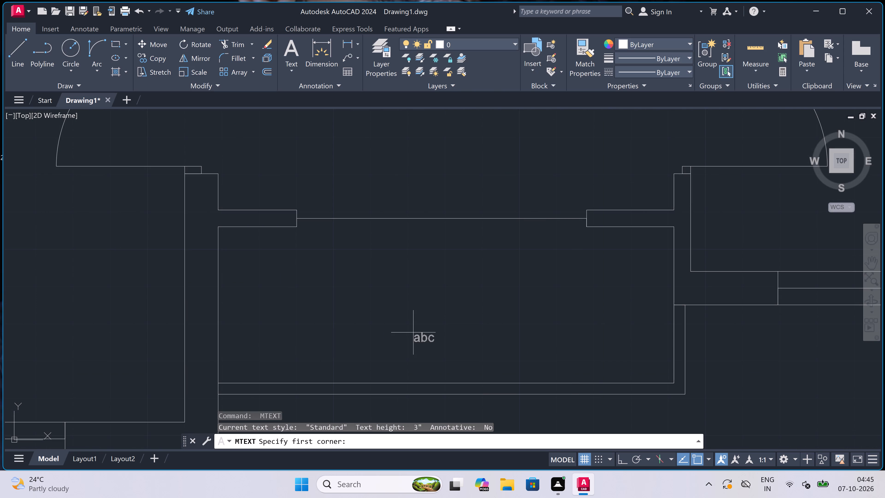
{"action": "left_click_drag", "start_coordinate": [324, 312], "coordinate": [326, 313]}
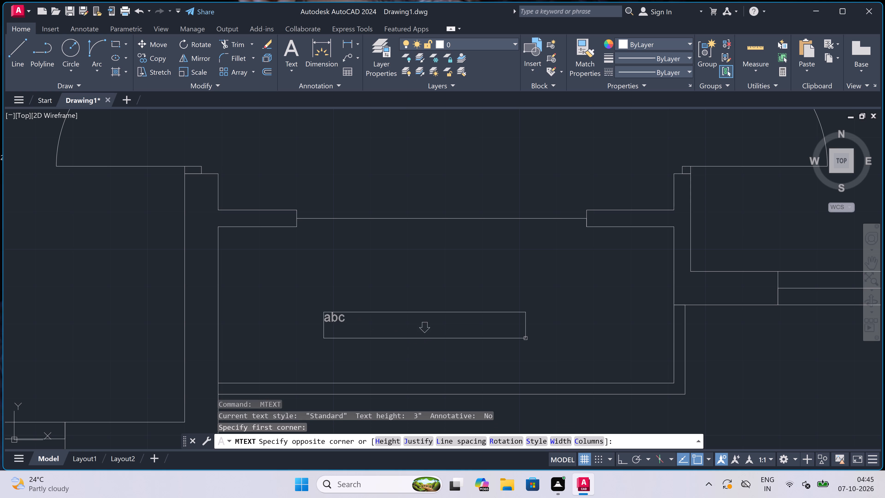
{"action": "left_click", "coordinate": [742, 342]}
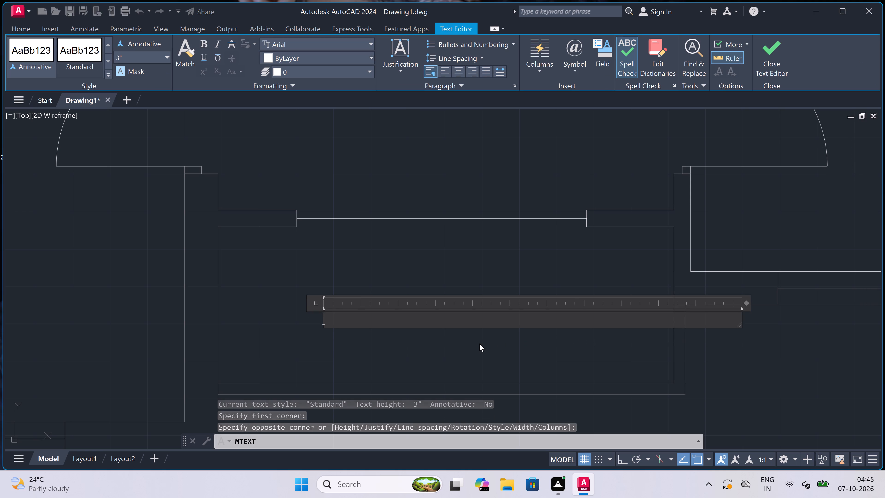
{"action": "type", "text": "BA"}
{"action": "key", "text": "l"}
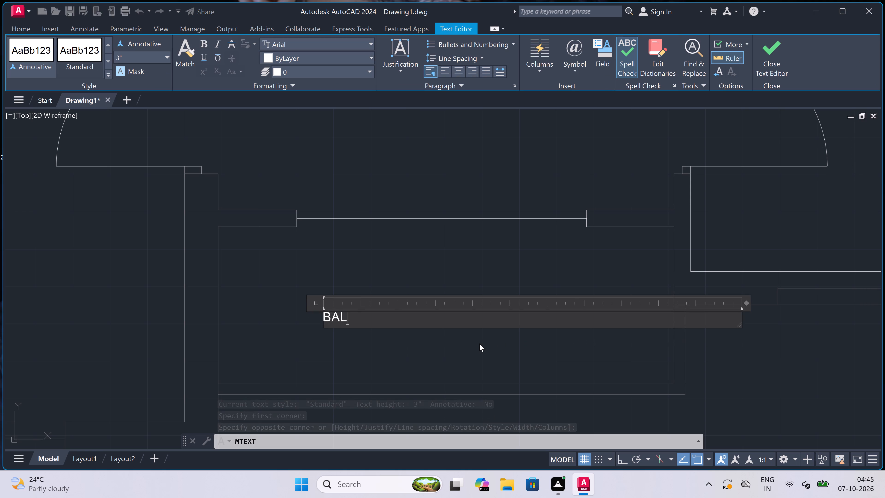
{"action": "type", "text": "CINY"}
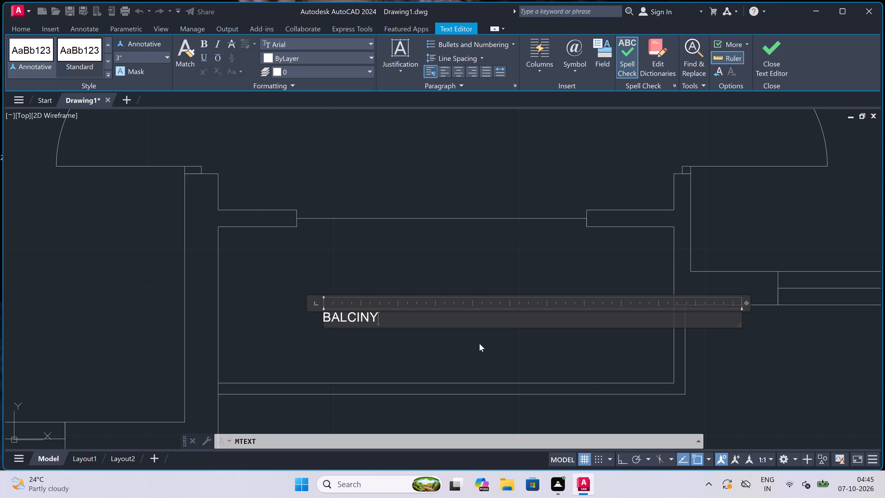
{"action": "key", "text": "BackSpace"}
{"action": "key", "text": "BackSpace"}
{"action": "key", "text": "BackSpace"}
{"action": "type", "text": "ONY"}
{"action": "key", "text": "Return"}
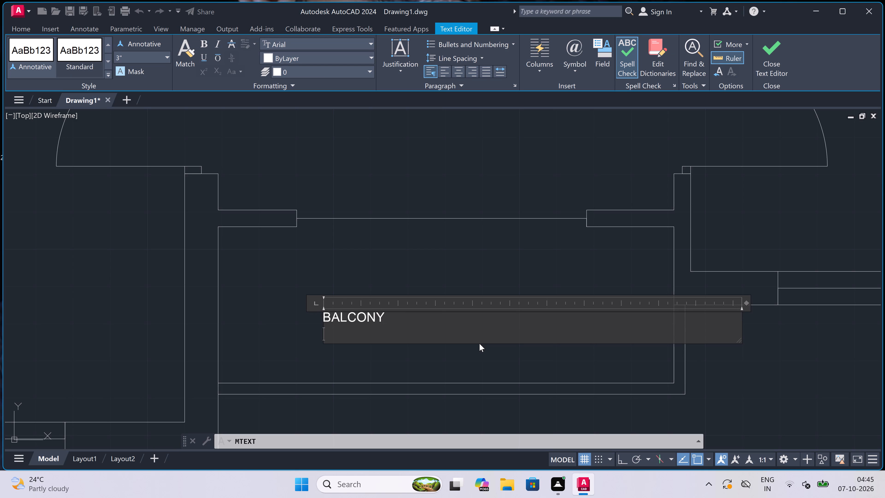
{"action": "type", "text": "10'7"}
{"action": "key", "text": "shift+quotedbl"}
{"action": "key", "text": "x"}
{"action": "type", "text": "3'6"}
{"action": "key", "text": "shift+quotedbl"}
{"action": "left_click_drag", "start_coordinate": [332, 246], "coordinate": [332, 248]}
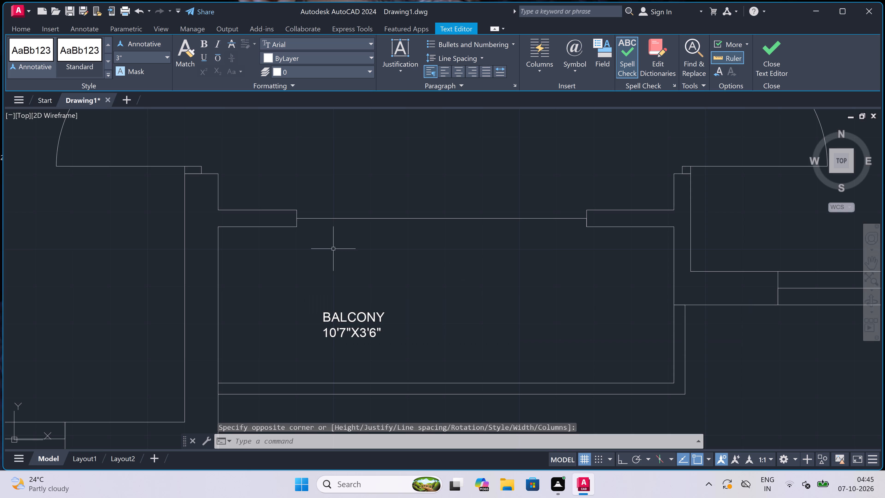
Add a two-line multiline text label reading LIVING and 22'9" in the open space between the two lower bedrooms.
{"action": "scroll", "coordinate": [335, 259], "scroll_direction": "down", "scroll_amount": 6}
{"action": "scroll", "coordinate": [377, 245], "scroll_direction": "down", "scroll_amount": 2}
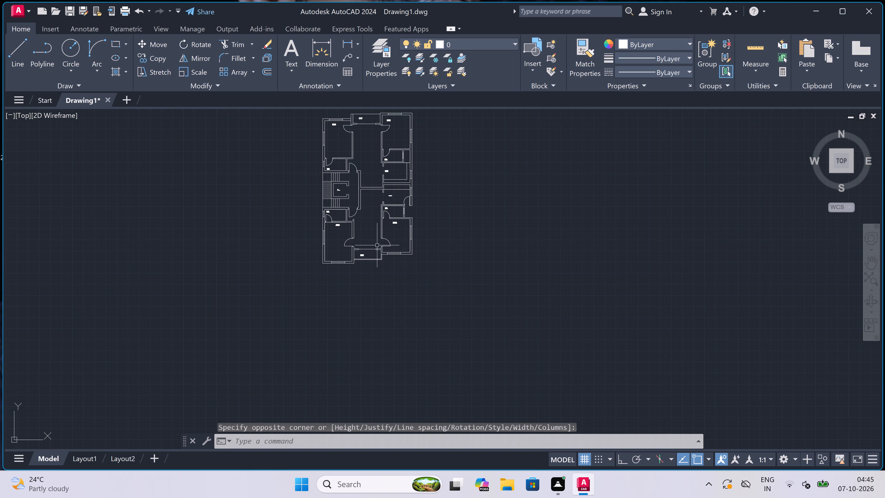
{"action": "scroll", "coordinate": [364, 243], "scroll_direction": "down", "scroll_amount": 2}
{"action": "scroll", "coordinate": [361, 239], "scroll_direction": "up", "scroll_amount": 3}
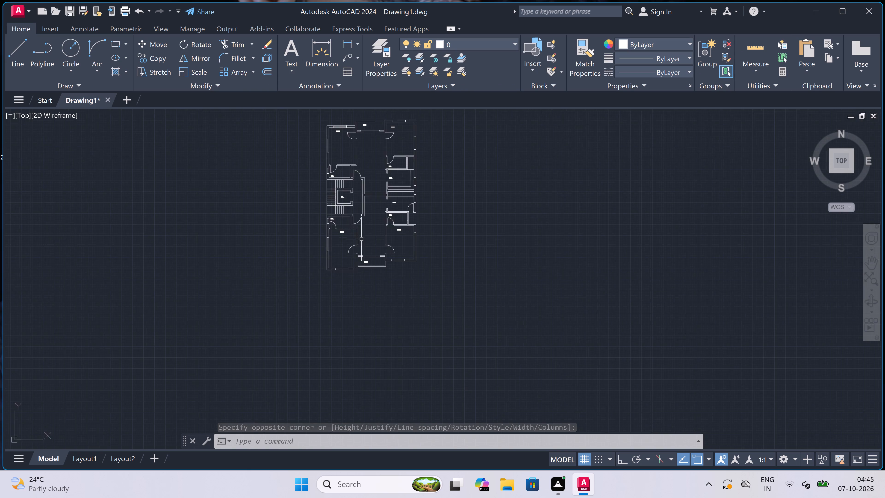
{"action": "scroll", "coordinate": [376, 200], "scroll_direction": "up", "scroll_amount": 3}
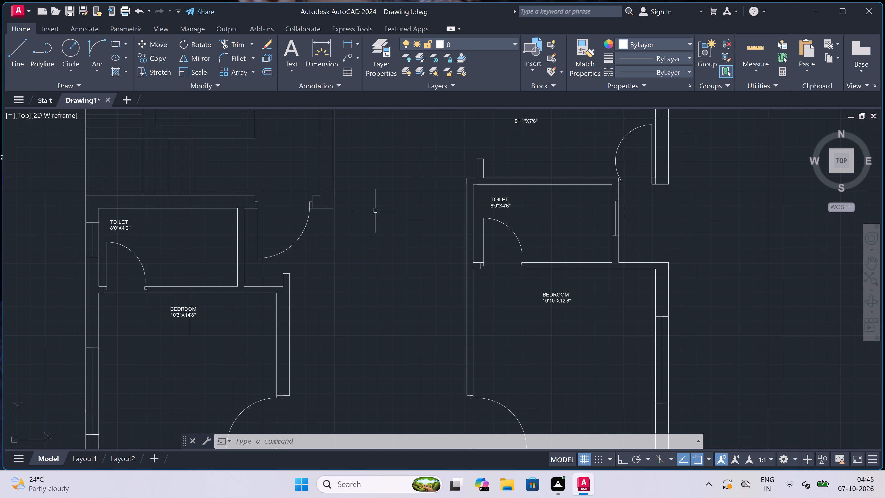
{"action": "scroll", "coordinate": [371, 222], "scroll_direction": "up", "scroll_amount": 1}
{"action": "scroll", "coordinate": [371, 222], "scroll_direction": "down", "scroll_amount": 2}
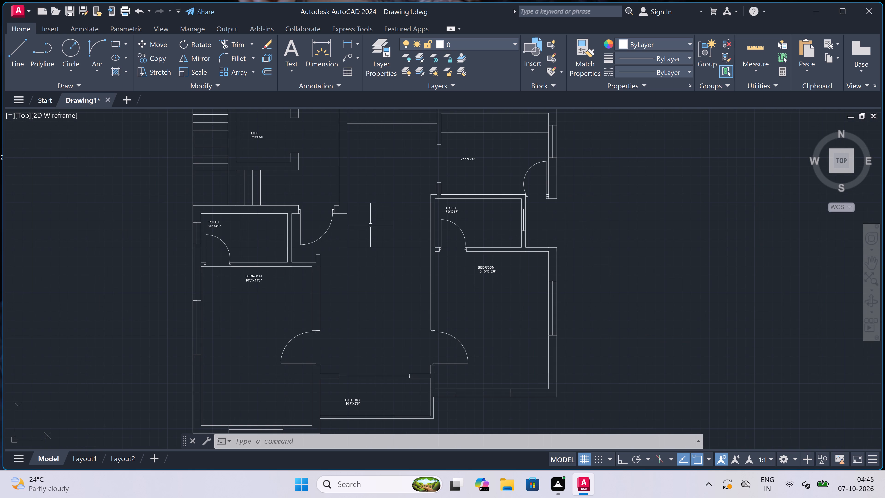
{"action": "scroll", "coordinate": [368, 276], "scroll_direction": "up", "scroll_amount": 2}
{"action": "key", "text": "space"}
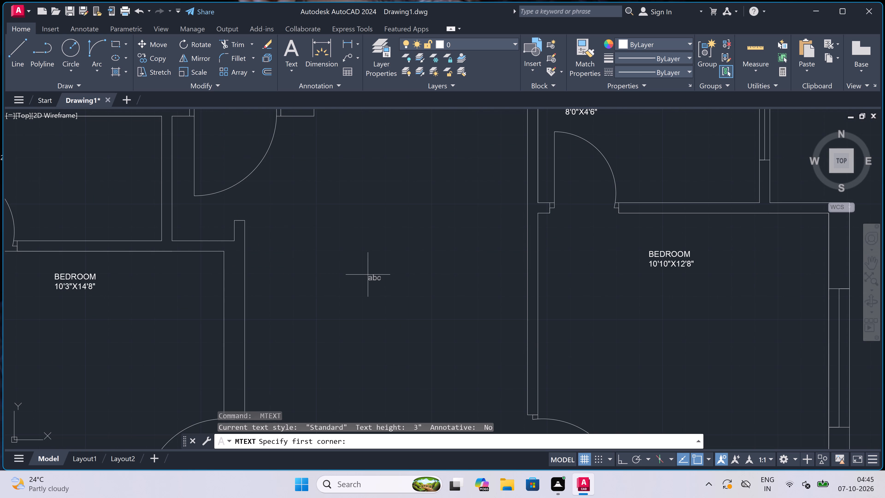
{"action": "left_click", "coordinate": [310, 247]}
{"action": "left_click", "coordinate": [474, 260]}
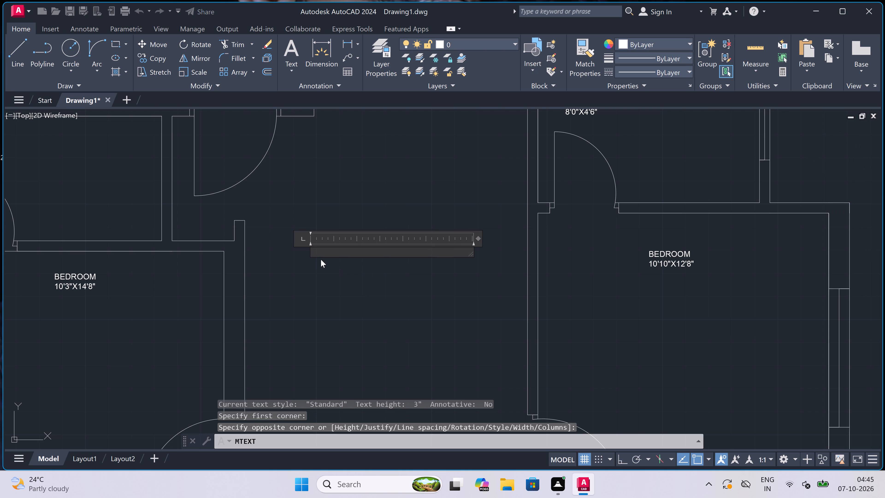
{"action": "type", "text": "LIVING"}
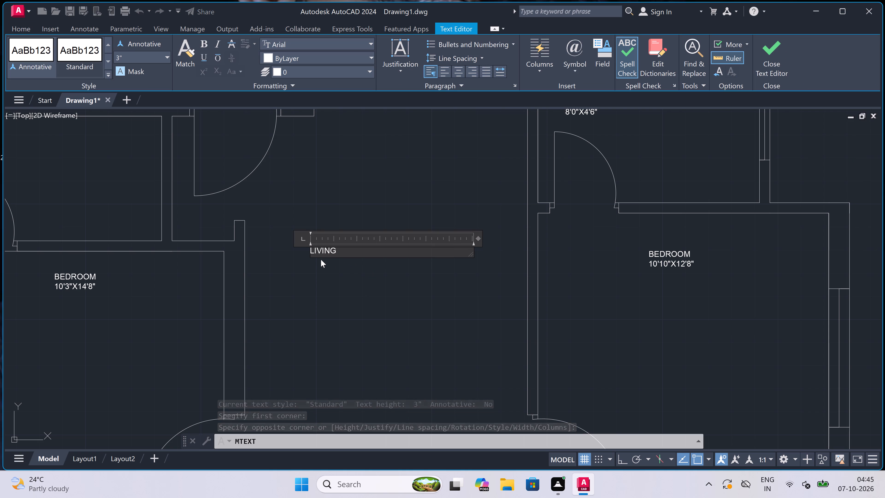
{"action": "key", "text": "Return"}
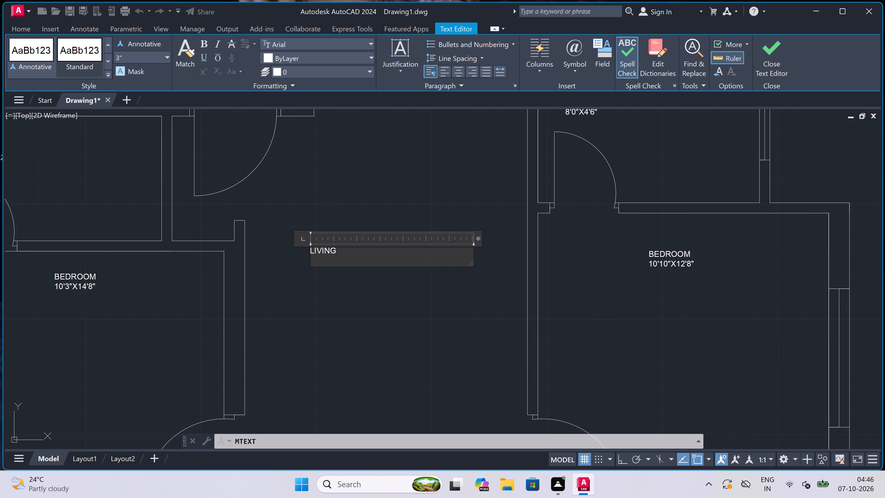
{"action": "type", "text": "22"}
{"action": "key", "text": "apostrophe"}
{"action": "key", "text": "9"}
{"action": "key", "text": "shift+quotedbl"}
{"action": "left_click", "coordinate": [280, 325]}
Add a two-line multiline text label reading DINING and 8'9"X22'9" in the lower unit's open space between the lift lobby and the 9'11"X7'6" room.
{"action": "scroll", "coordinate": [355, 309], "scroll_direction": "down", "scroll_amount": 4}
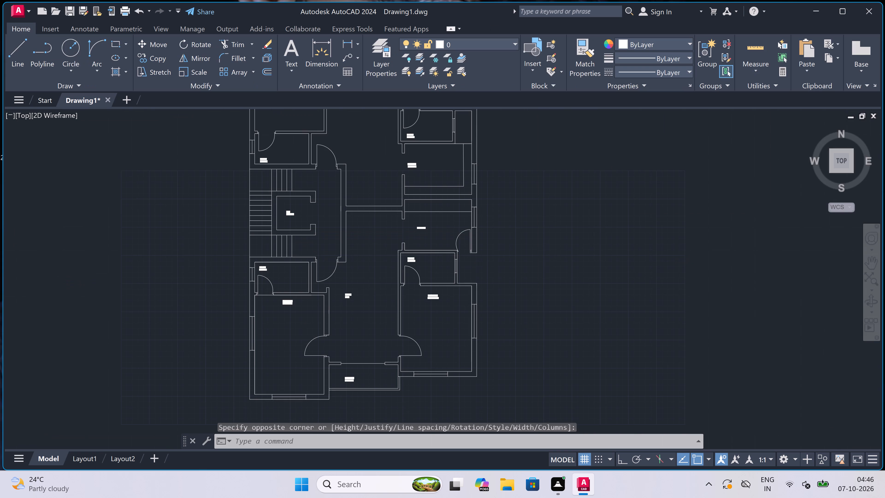
{"action": "scroll", "coordinate": [364, 210], "scroll_direction": "up", "scroll_amount": 3}
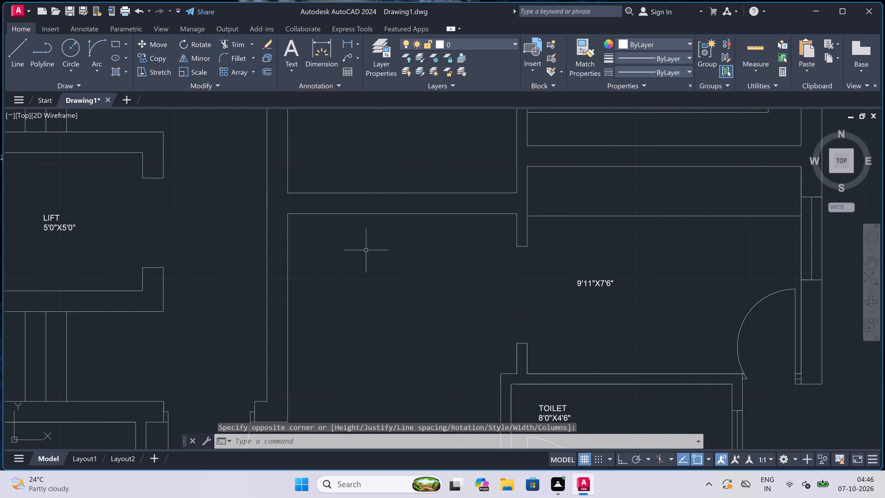
{"action": "key", "text": "space"}
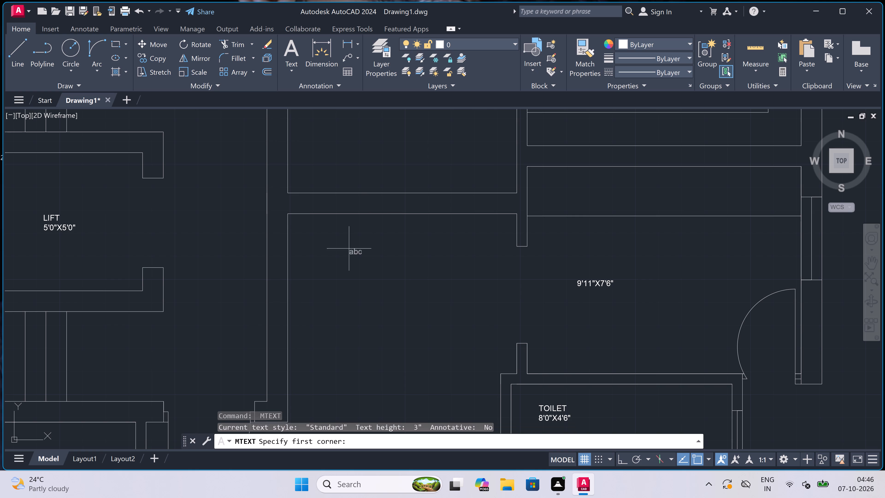
{"action": "left_click", "coordinate": [330, 243]}
{"action": "left_click", "coordinate": [605, 257]}
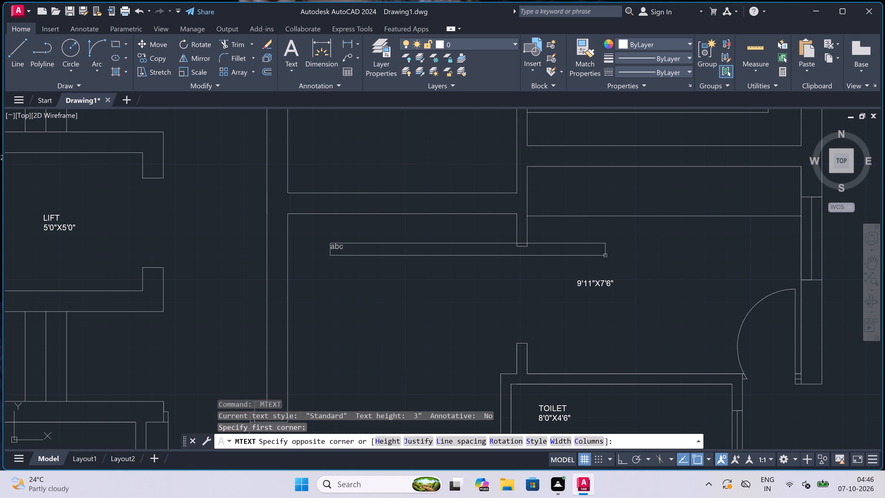
{"action": "scroll", "coordinate": [334, 253], "scroll_direction": "up", "scroll_amount": 2}
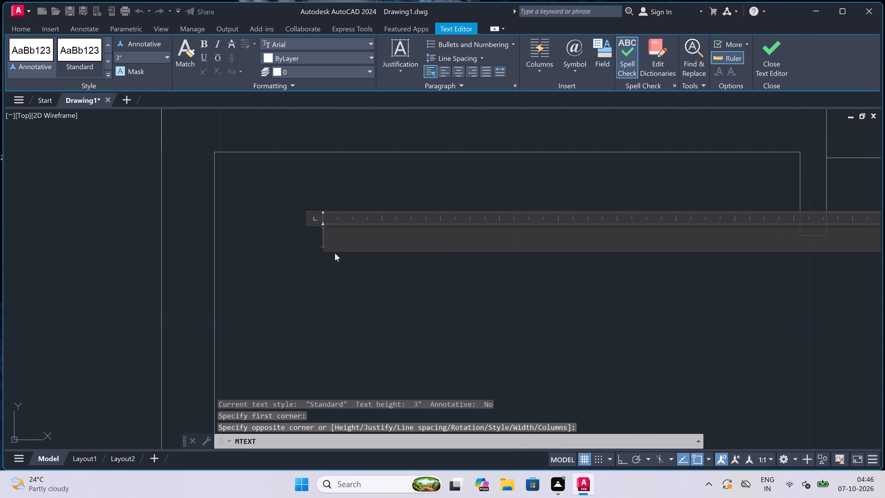
{"action": "key", "text": "d"}
{"action": "key", "text": "BackSpace"}
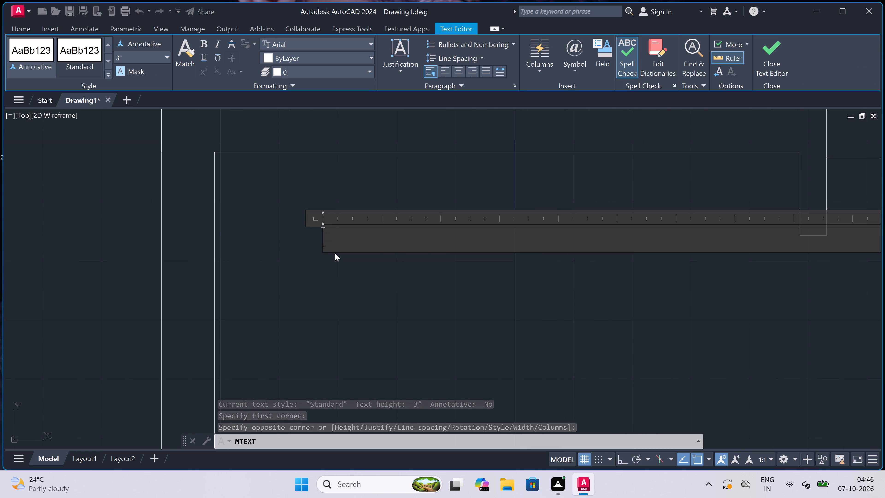
{"action": "type", "text": "DINING"}
{"action": "key", "text": "Return"}
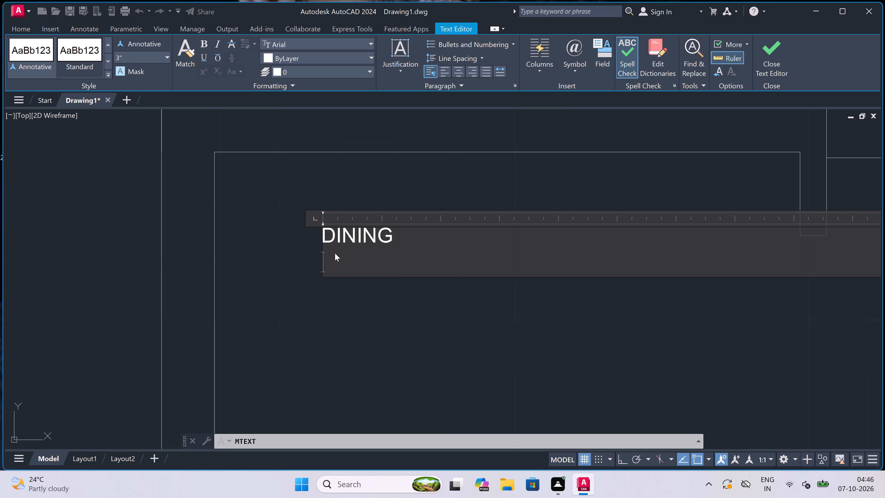
{"action": "type", "text": "8'9"}
{"action": "key", "text": "shift+quotedbl"}
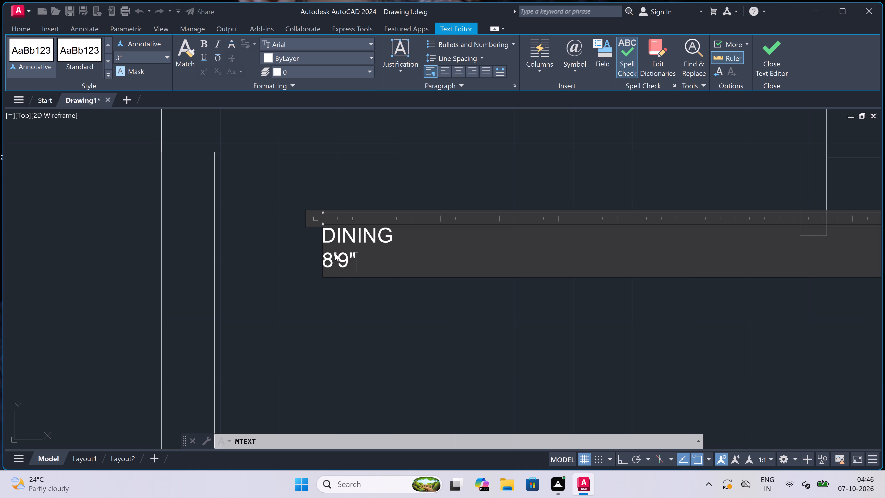
{"action": "key", "text": "x"}
{"action": "type", "text": "22'9"}
{"action": "key", "text": "shift+quotedbl"}
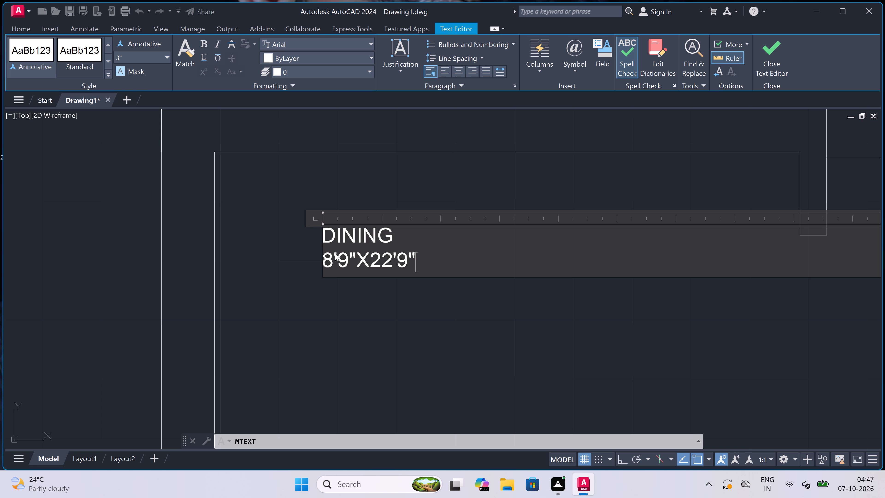
{"action": "left_click", "coordinate": [296, 279]}
Insert the line KITCHEN above the size in the 9'11"X7'6" label of the room north of the lower unit's right-hand toilet.
{"action": "scroll", "coordinate": [381, 236], "scroll_direction": "down", "scroll_amount": 5}
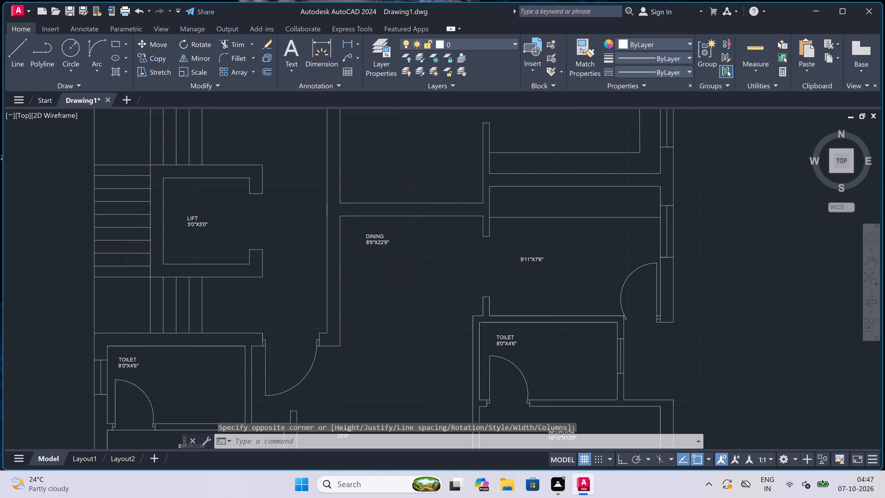
{"action": "scroll", "coordinate": [404, 256], "scroll_direction": "up", "scroll_amount": 2}
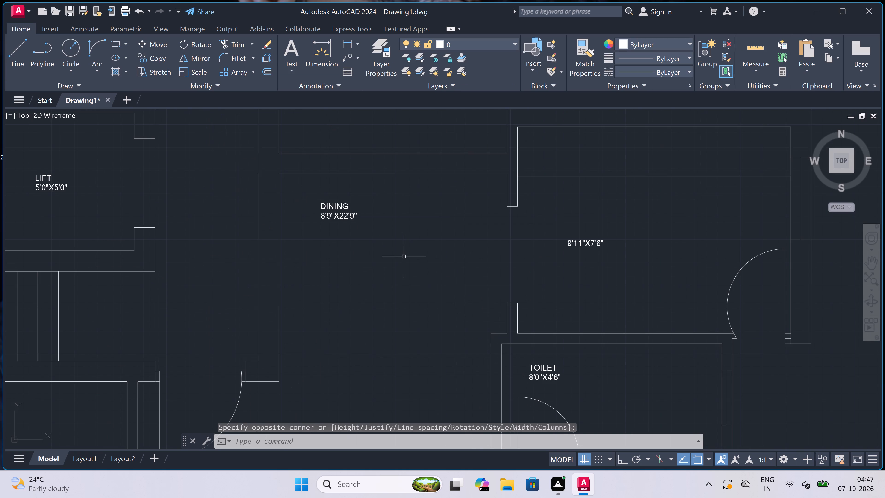
{"action": "scroll", "coordinate": [404, 256], "scroll_direction": "down", "scroll_amount": 1}
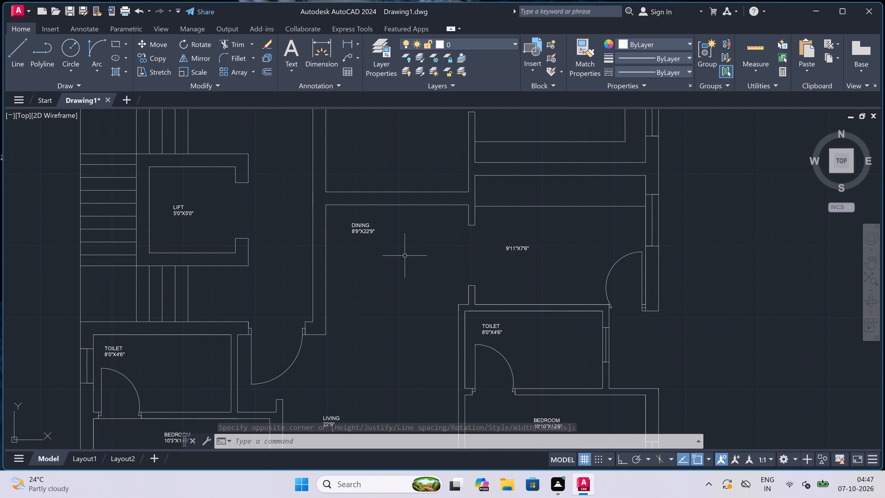
{"action": "scroll", "coordinate": [518, 246], "scroll_direction": "up", "scroll_amount": 2}
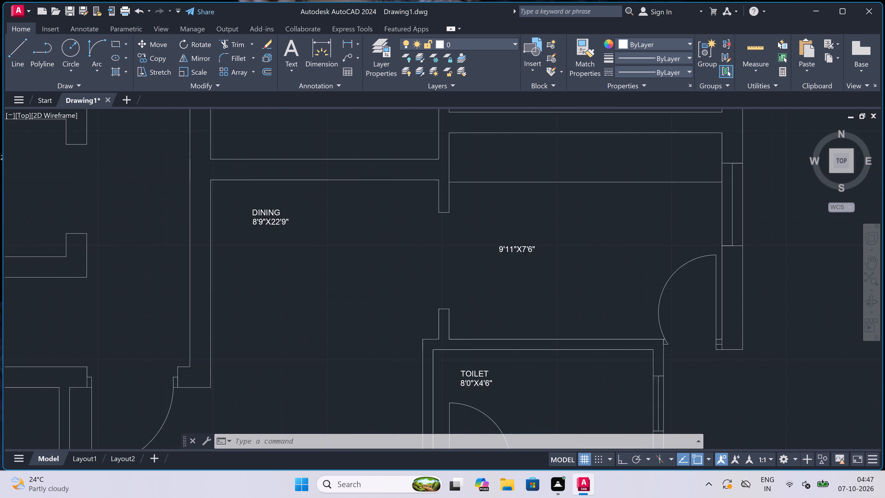
{"action": "scroll", "coordinate": [518, 246], "scroll_direction": "up", "scroll_amount": 1}
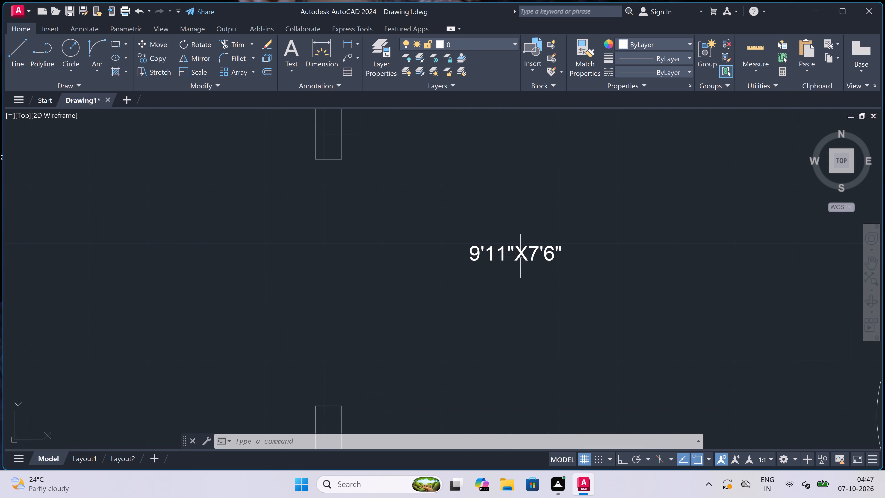
{"action": "triple_click", "coordinate": [520, 256]}
{"action": "left_click", "coordinate": [520, 256]}
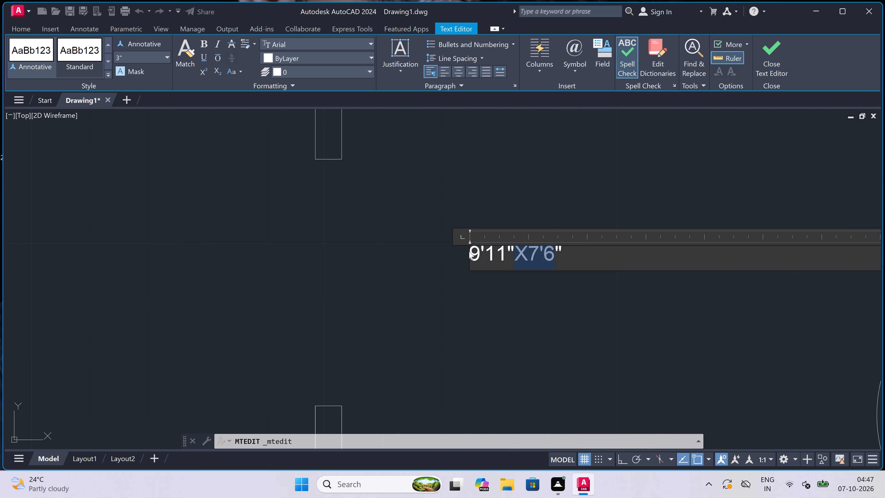
{"action": "left_click", "coordinate": [469, 251]}
{"action": "scroll", "coordinate": [469, 251], "scroll_direction": "up", "scroll_amount": 3}
{"action": "triple_click", "coordinate": [476, 251]}
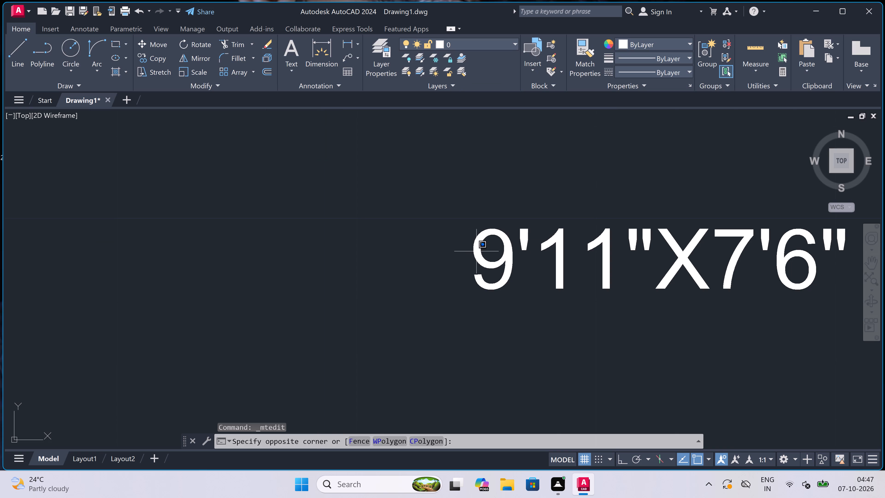
{"action": "triple_click", "coordinate": [476, 251]}
{"action": "left_click", "coordinate": [476, 251]}
{"action": "triple_click", "coordinate": [476, 251]}
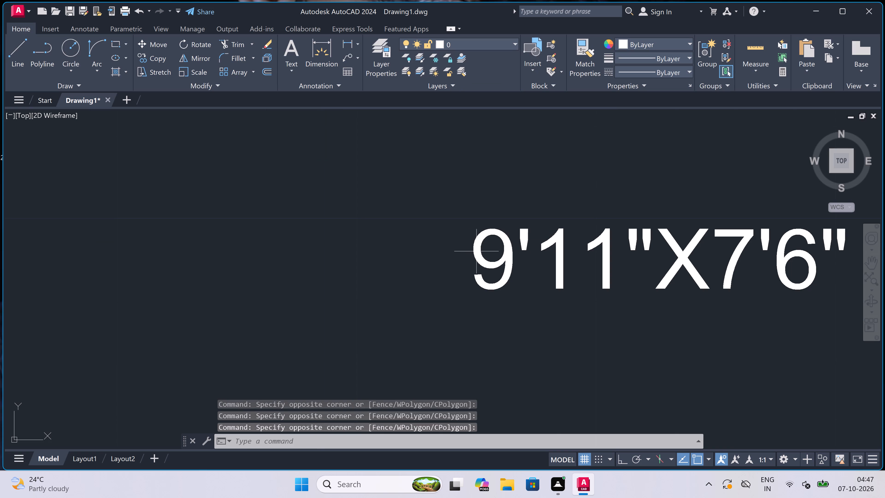
{"action": "triple_click", "coordinate": [477, 261]}
{"action": "left_click", "coordinate": [477, 261]}
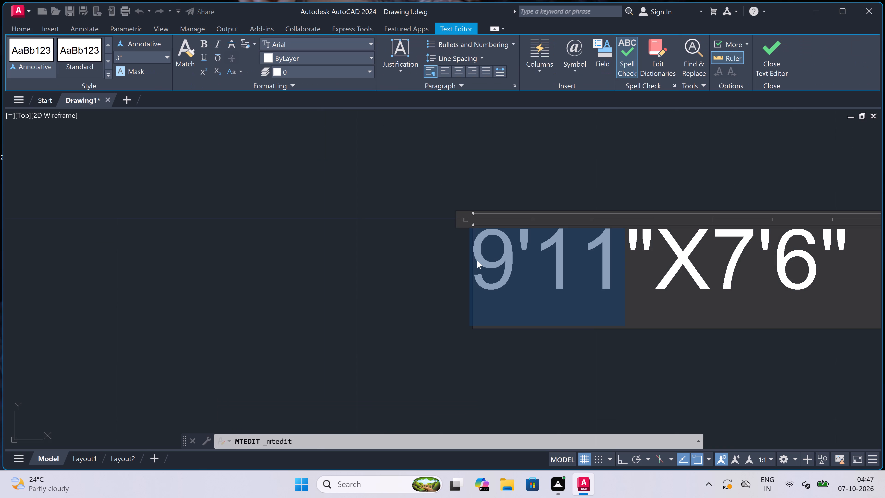
{"action": "left_click", "coordinate": [477, 261]}
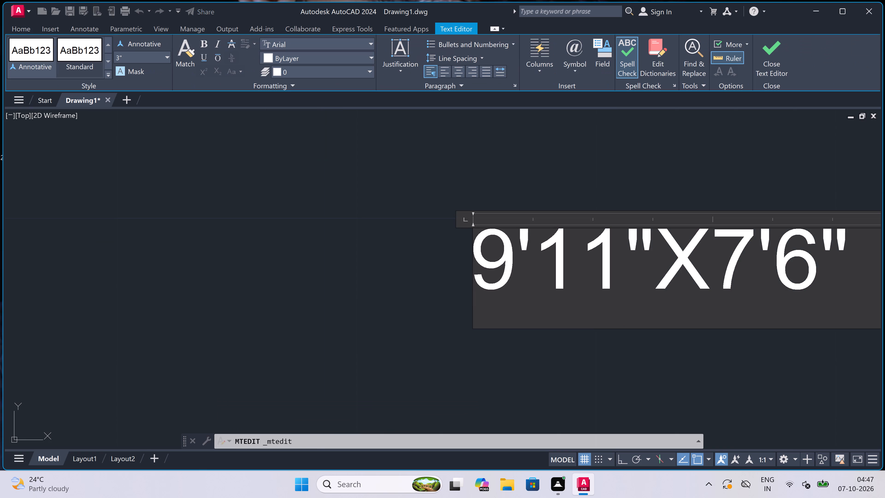
{"action": "type", "text": "ki"}
{"action": "key", "text": "BackSpace"}
{"action": "key", "text": "BackSpace"}
{"action": "type", "text": "KITCHEN"}
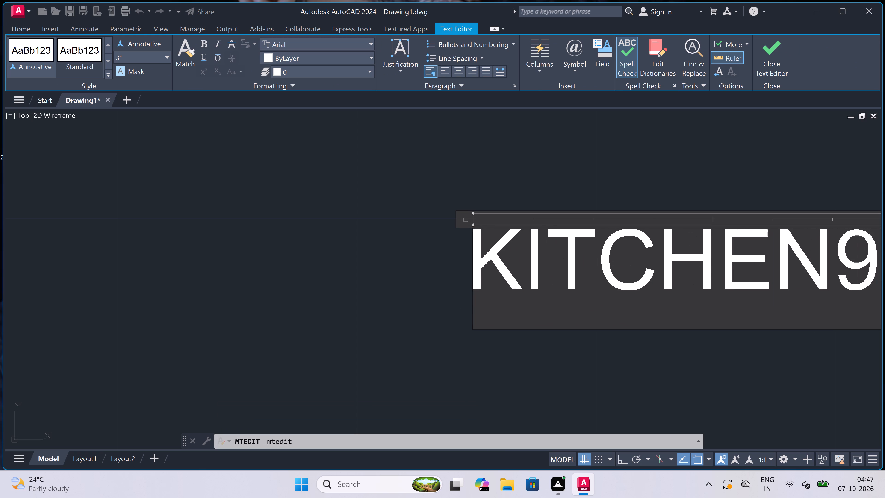
{"action": "key", "text": "Return"}
{"action": "left_click", "coordinate": [365, 249]}
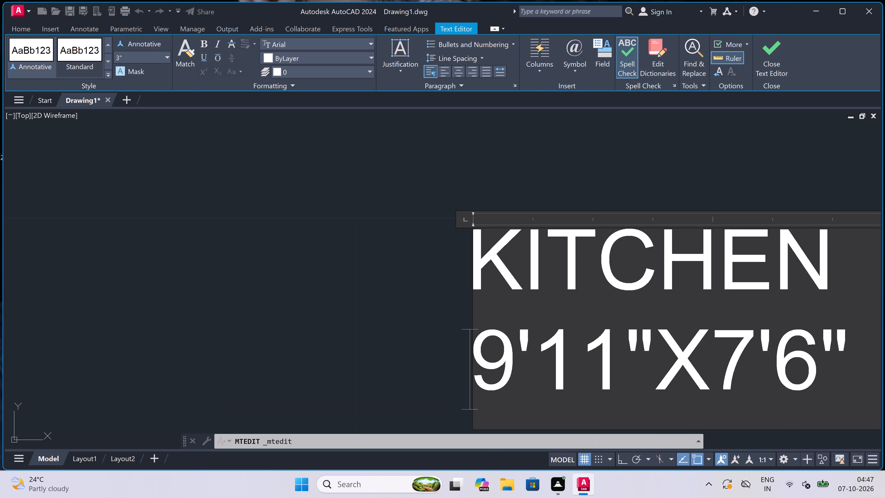
Add a two-line multiline text label reading DINING and 8'9"x22'9" in the upper unit's open space west of its kitchen.
{"action": "scroll", "coordinate": [383, 241], "scroll_direction": "down", "scroll_amount": 7}
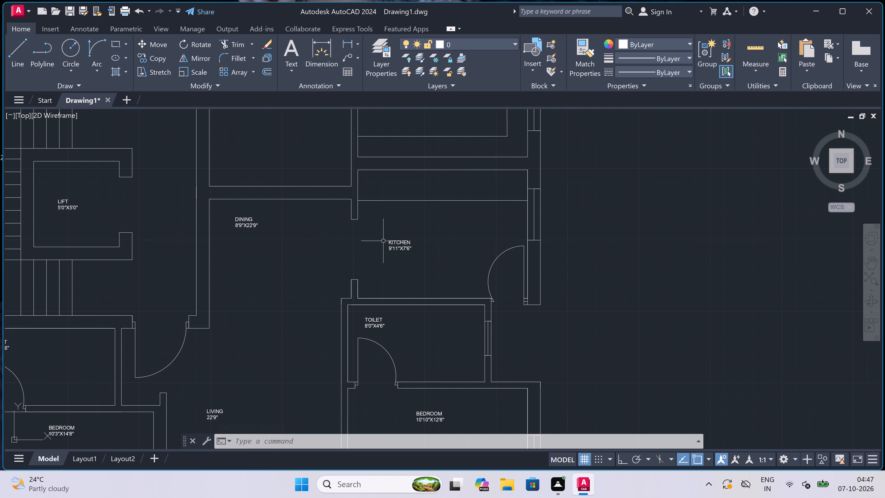
{"action": "scroll", "coordinate": [383, 241], "scroll_direction": "down", "scroll_amount": 3}
{"action": "scroll", "coordinate": [336, 190], "scroll_direction": "up", "scroll_amount": 4}
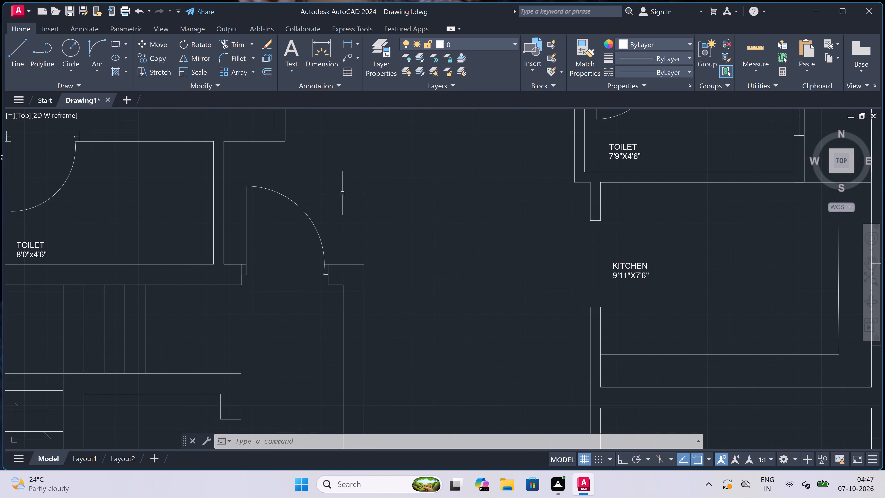
{"action": "scroll", "coordinate": [442, 312], "scroll_direction": "down", "scroll_amount": 2}
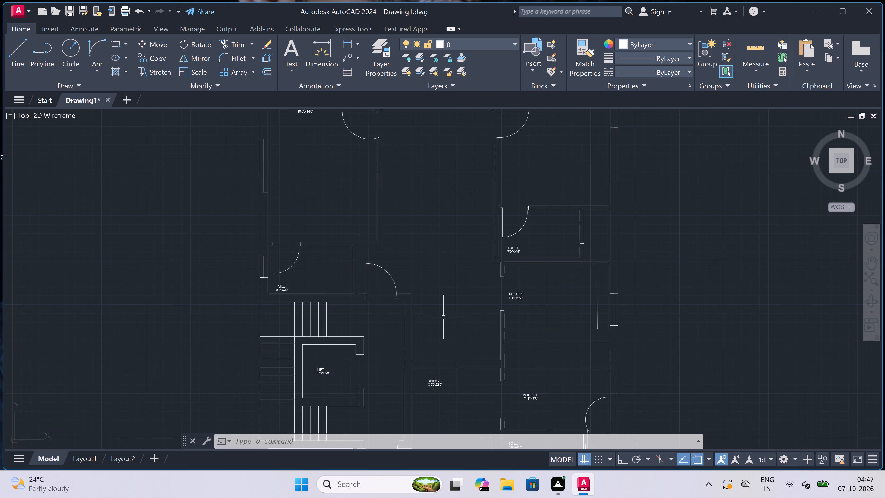
{"action": "scroll", "coordinate": [448, 330], "scroll_direction": "up", "scroll_amount": 2}
{"action": "type", "text": "MT"}
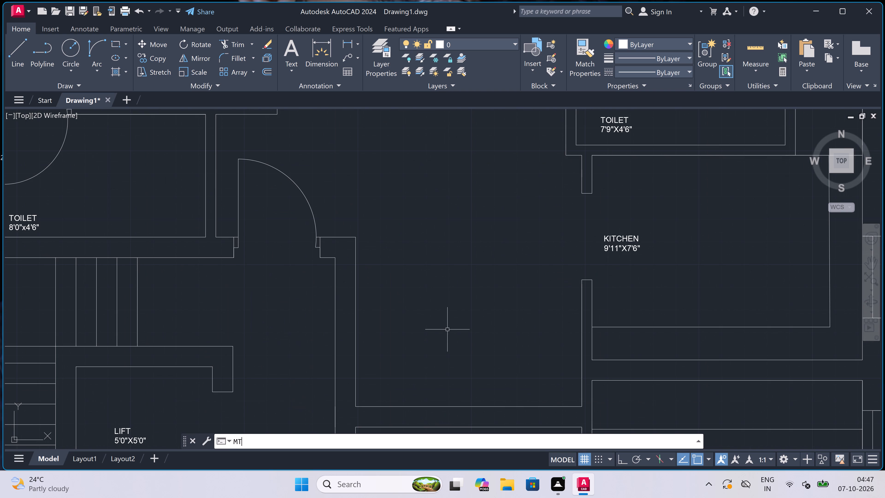
{"action": "key", "text": "space"}
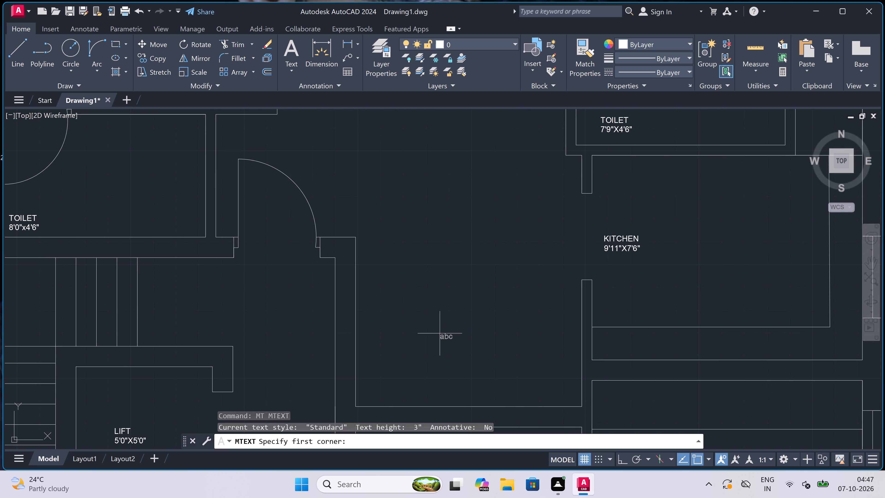
{"action": "left_click_drag", "start_coordinate": [401, 367], "coordinate": [404, 369]}
{"action": "left_click", "coordinate": [567, 382]}
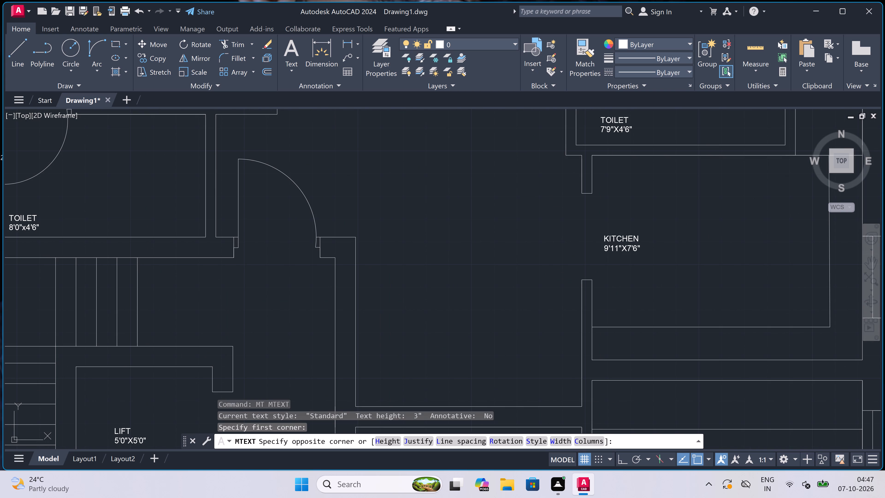
{"action": "scroll", "coordinate": [442, 324], "scroll_direction": "down", "scroll_amount": 2}
{"action": "scroll", "coordinate": [442, 357], "scroll_direction": "up", "scroll_amount": 4}
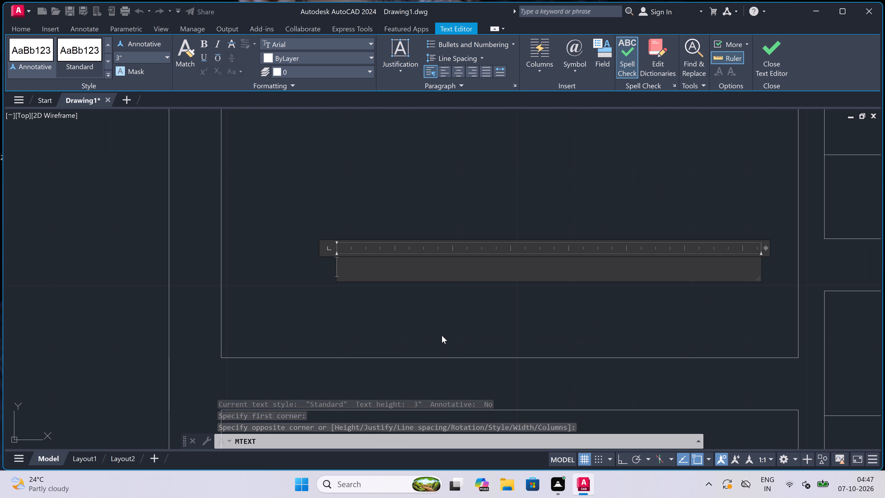
{"action": "type", "text": "DIING"}
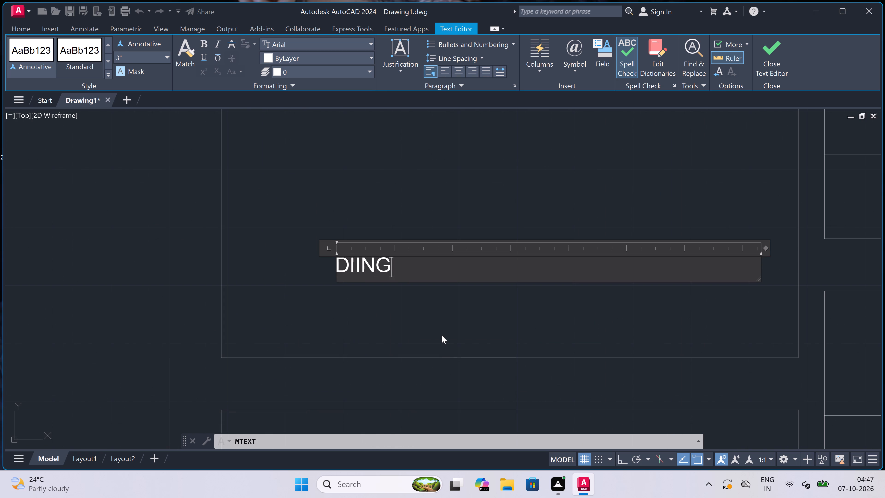
{"action": "key", "text": "BackSpace"}
{"action": "key", "text": "BackSpace"}
{"action": "key", "text": "BackSpace"}
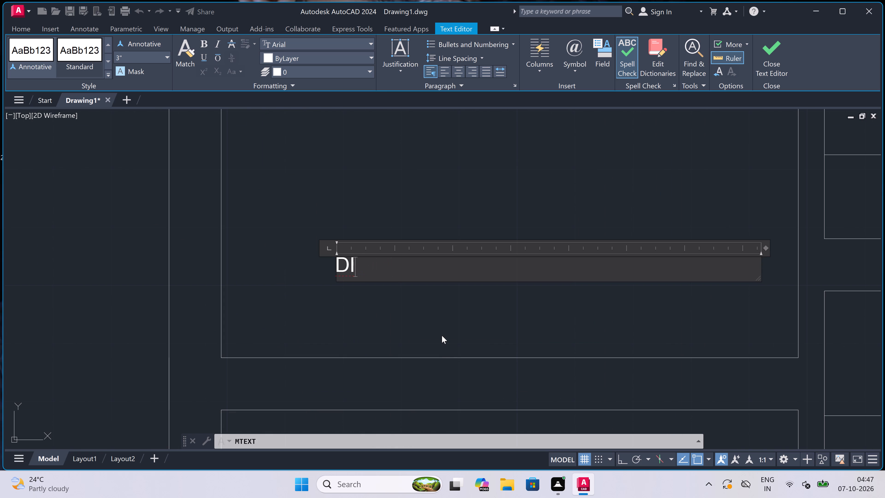
{"action": "type", "text": "NING"}
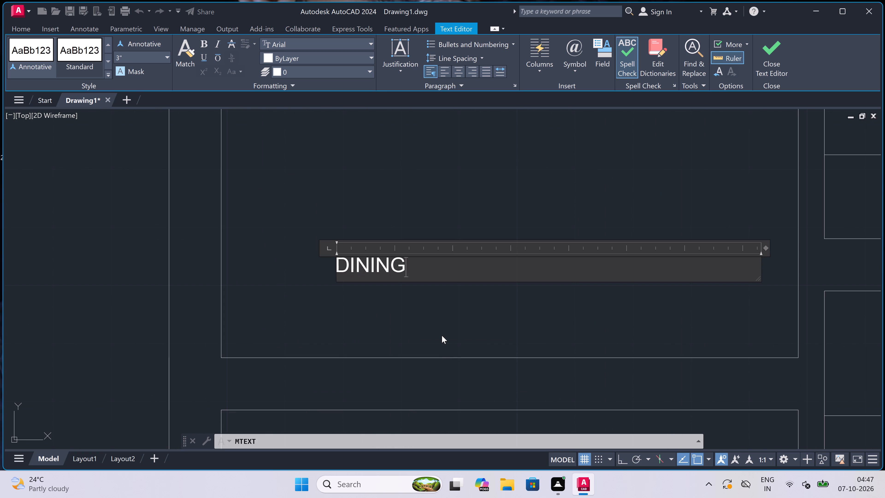
{"action": "key", "text": "Return"}
{"action": "key", "text": "8"}
{"action": "type", "text": "'9"}
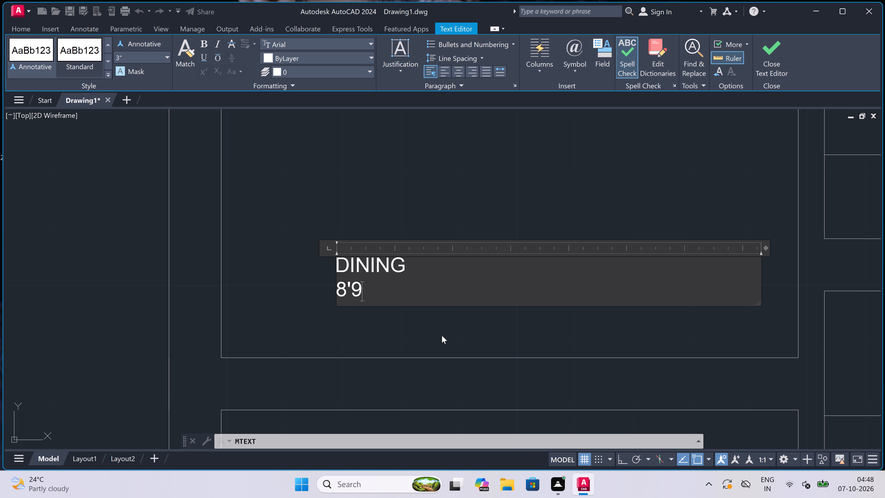
{"action": "key", "text": "shift+quotedbl"}
{"action": "key", "text": "x"}
{"action": "type", "text": "22'9\""}
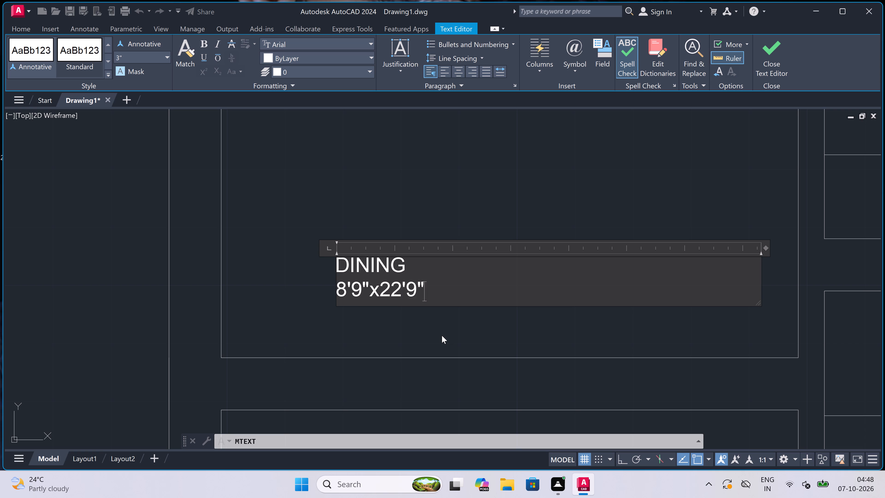
{"action": "left_click_drag", "start_coordinate": [322, 289], "coordinate": [322, 294]}
Add a two-line multiline text label reading LIVING and 22'9" in the open space between the two upper bedrooms.
{"action": "scroll", "coordinate": [322, 293], "scroll_direction": "down", "scroll_amount": 7}
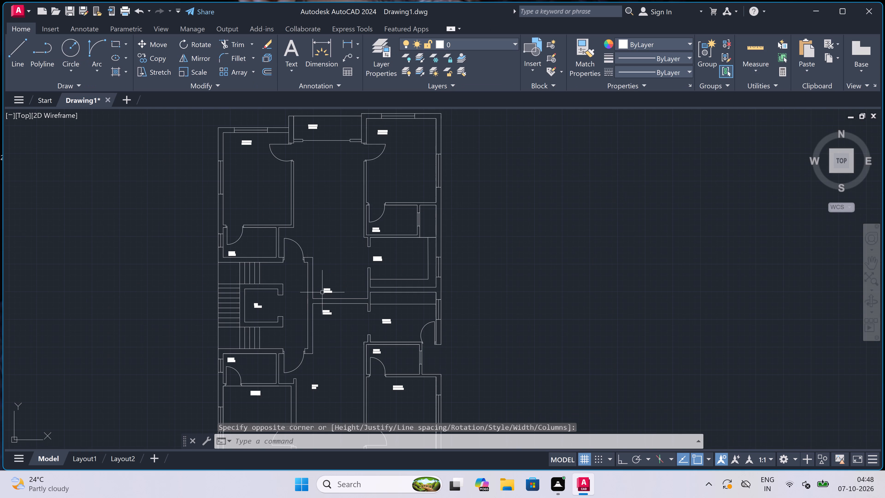
{"action": "scroll", "coordinate": [322, 233], "scroll_direction": "up", "scroll_amount": 3}
{"action": "key", "text": "space"}
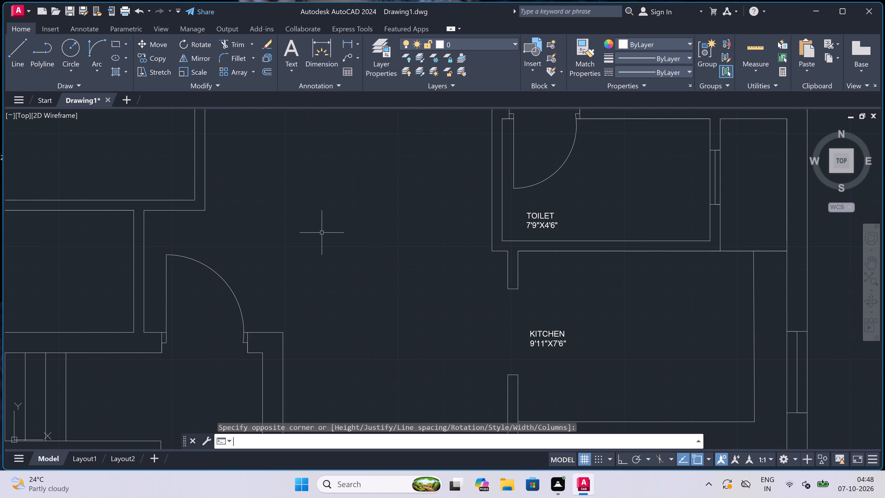
{"action": "scroll", "coordinate": [322, 233], "scroll_direction": "down", "scroll_amount": 3}
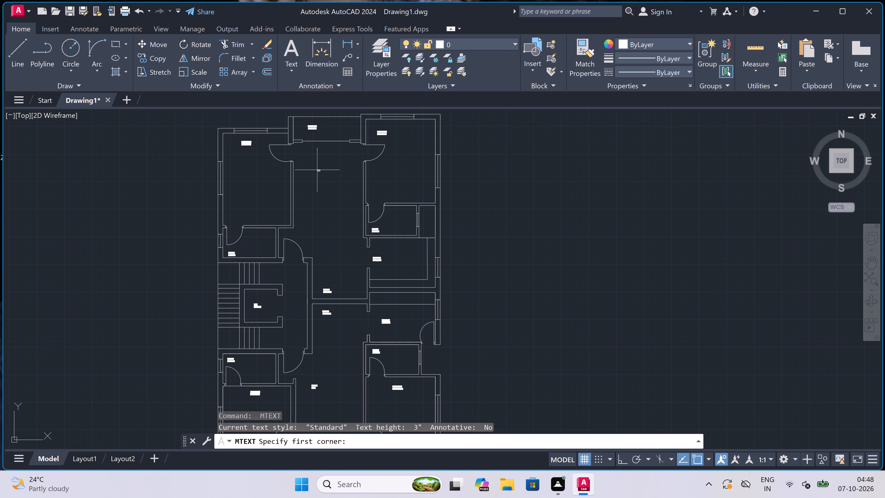
{"action": "scroll", "coordinate": [303, 152], "scroll_direction": "up", "scroll_amount": 3}
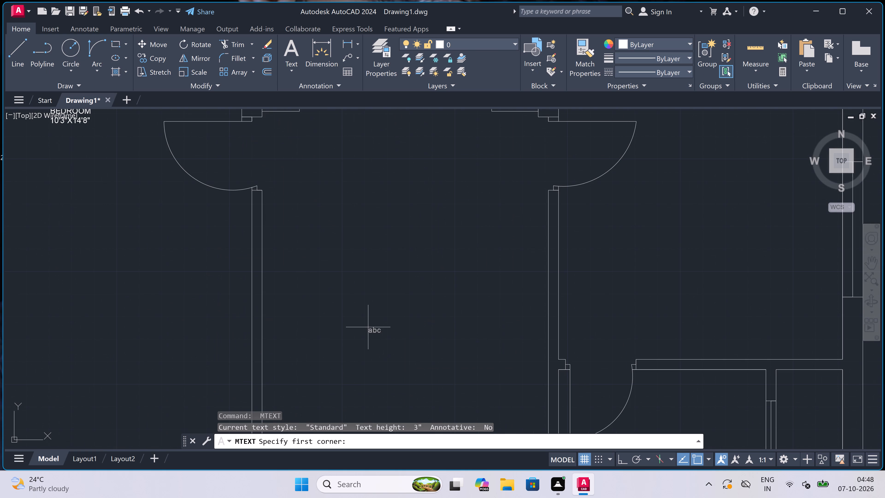
{"action": "left_click", "coordinate": [353, 320]}
{"action": "left_click", "coordinate": [550, 325]}
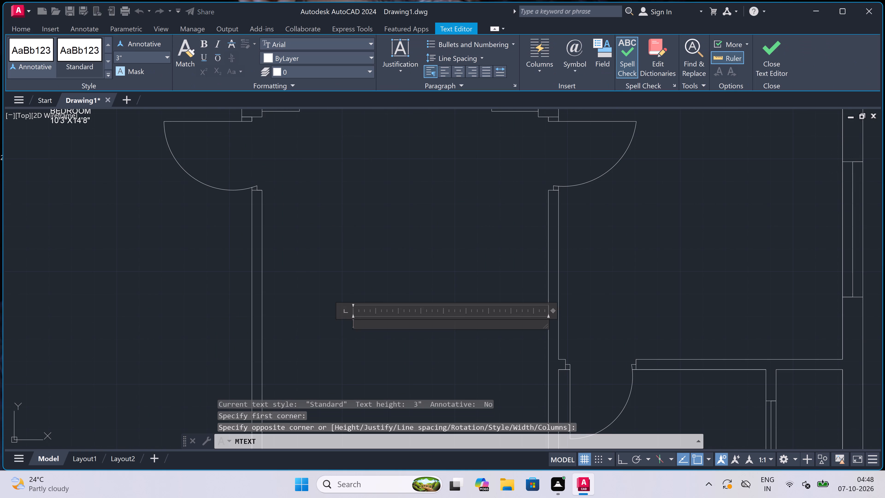
{"action": "type", "text": "lib"}
{"action": "key", "text": "BackSpace"}
{"action": "key", "text": "BackSpace"}
{"action": "key", "text": "BackSpace"}
{"action": "key", "text": "BackSpace"}
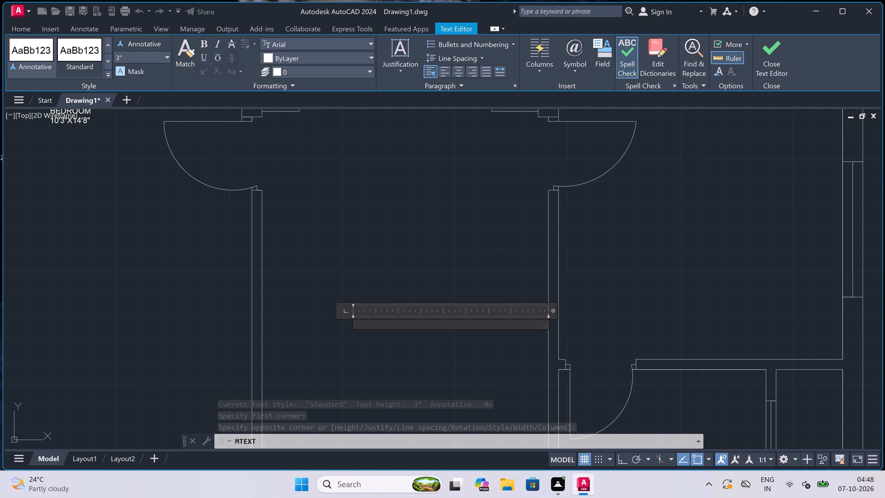
{"action": "scroll", "coordinate": [418, 326], "scroll_direction": "down", "scroll_amount": 2}
{"action": "scroll", "coordinate": [402, 335], "scroll_direction": "up", "scroll_amount": 3}
{"action": "scroll", "coordinate": [380, 299], "scroll_direction": "up", "scroll_amount": 1}
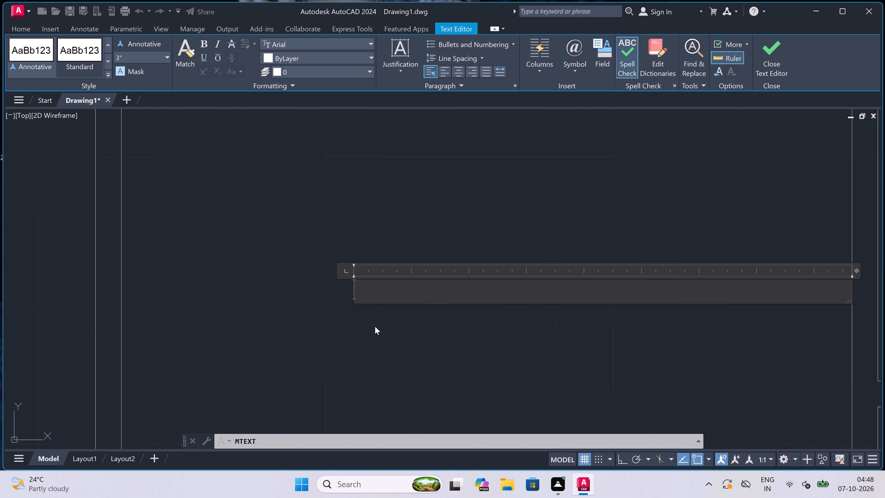
{"action": "scroll", "coordinate": [375, 326], "scroll_direction": "up", "scroll_amount": 2}
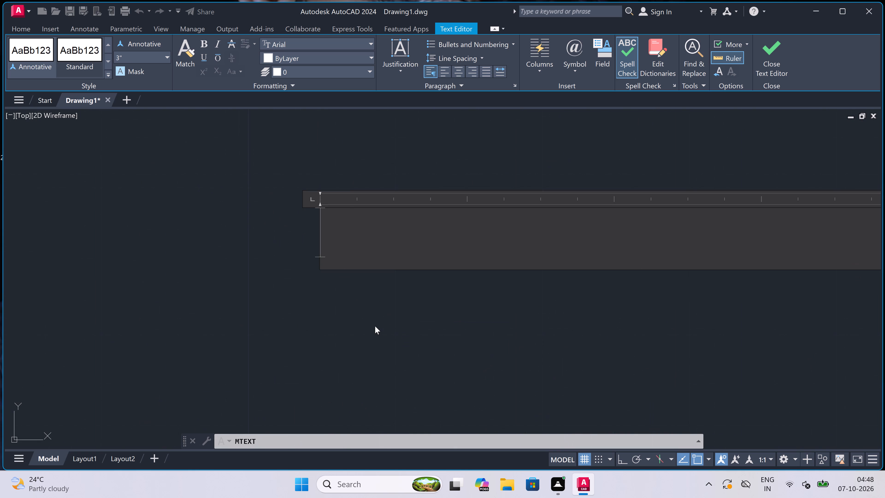
{"action": "type", "text": "LIVING"}
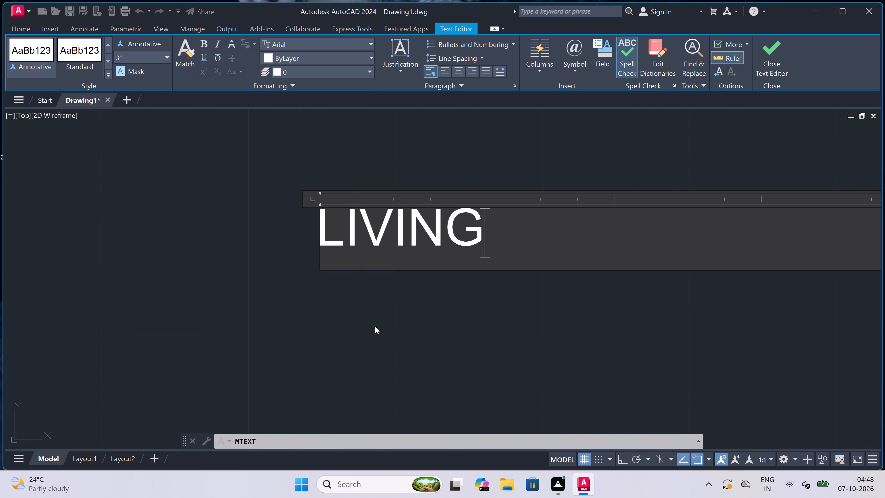
{"action": "key", "text": "Return"}
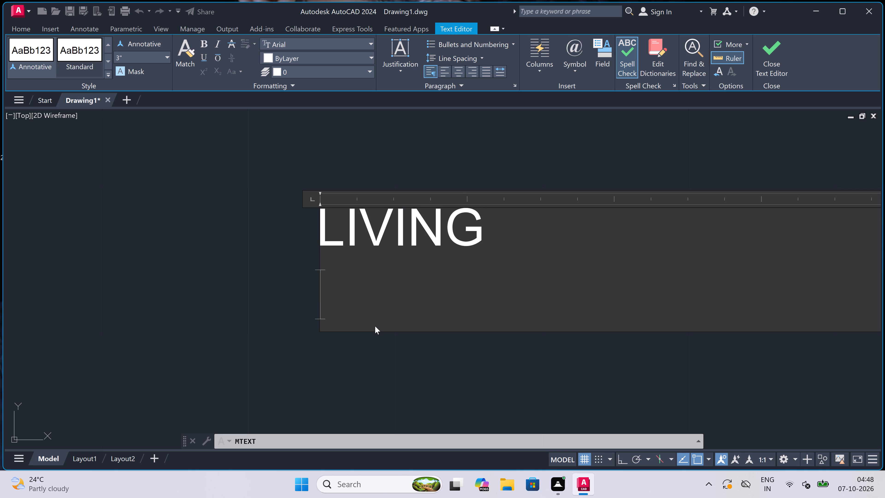
{"action": "type", "text": "22'9"}
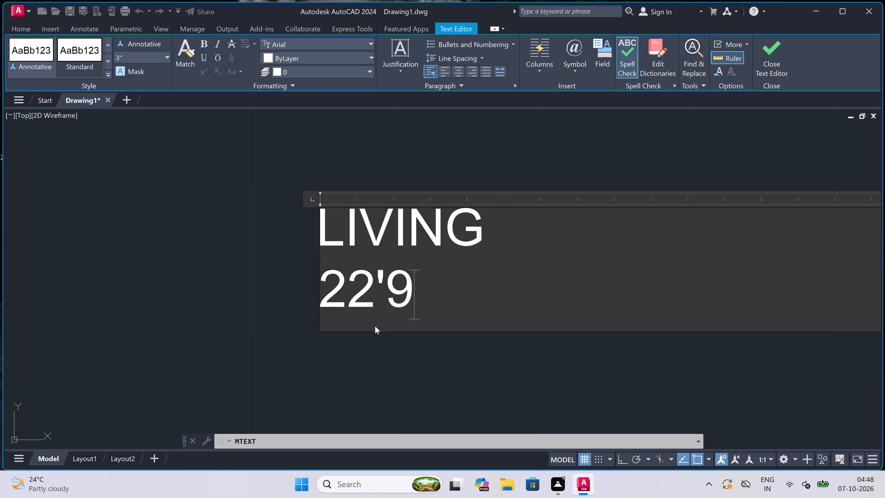
{"action": "key", "text": "shift+quotedbl"}
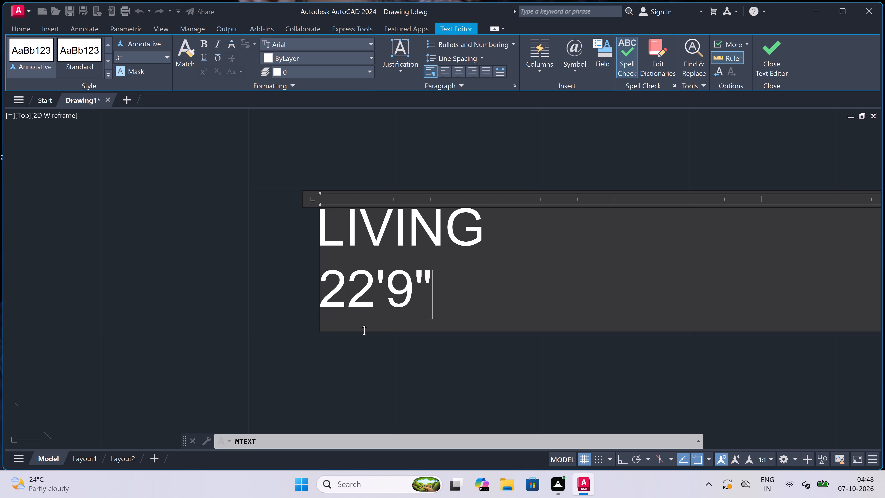
{"action": "left_click", "coordinate": [365, 332]}
{"action": "left_click", "coordinate": [272, 312]}
Erase the vertical counter line along the east side of the upper unit's kitchen.
{"action": "scroll", "coordinate": [383, 303], "scroll_direction": "down", "scroll_amount": 2}
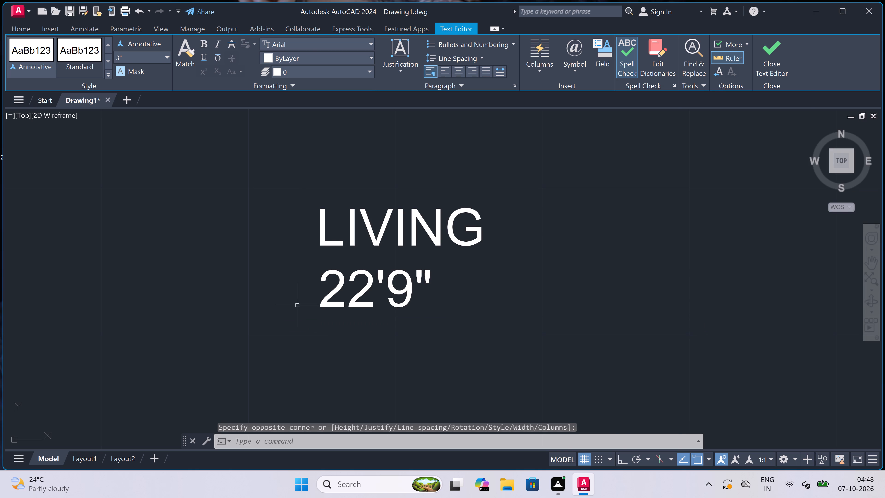
{"action": "scroll", "coordinate": [383, 303], "scroll_direction": "down", "scroll_amount": 7}
{"action": "scroll", "coordinate": [383, 316], "scroll_direction": "up", "scroll_amount": 3}
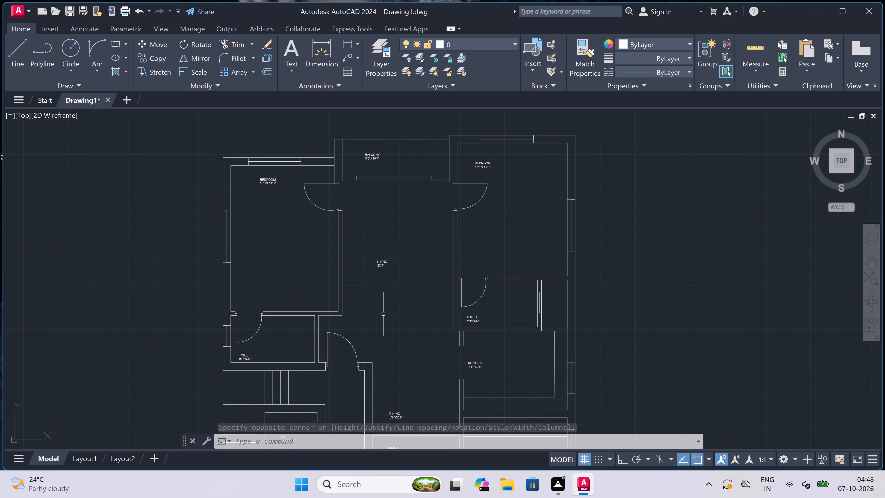
{"action": "scroll", "coordinate": [388, 304], "scroll_direction": "down", "scroll_amount": 2}
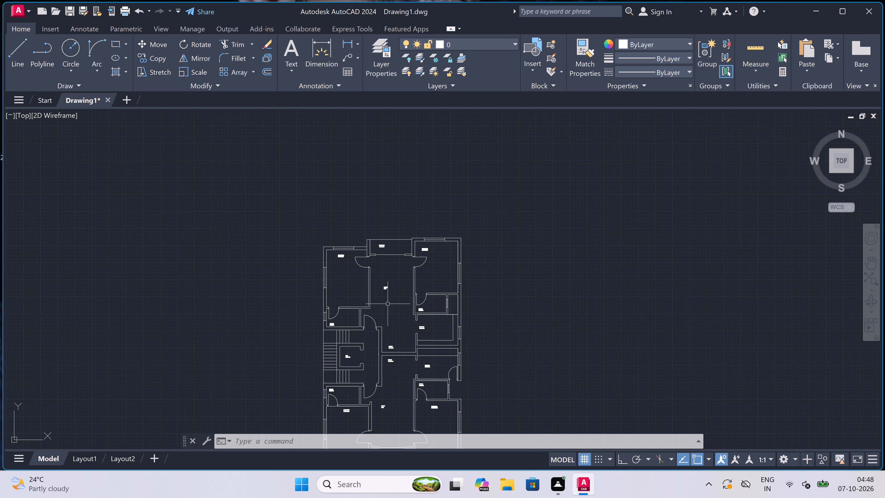
{"action": "scroll", "coordinate": [458, 358], "scroll_direction": "up", "scroll_amount": 3}
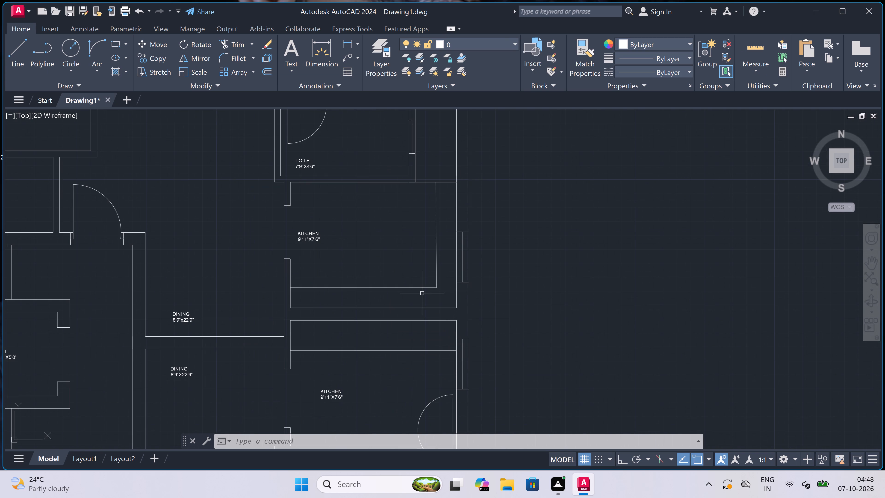
{"action": "scroll", "coordinate": [422, 293], "scroll_direction": "down", "scroll_amount": 2}
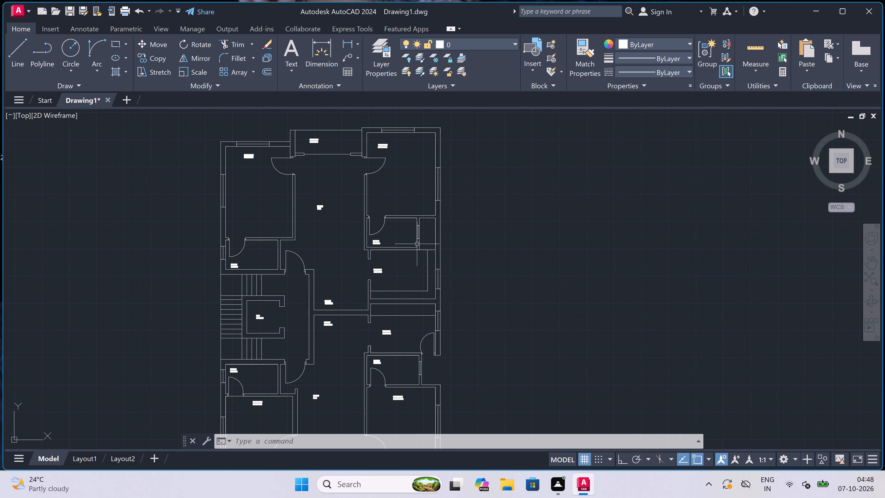
{"action": "scroll", "coordinate": [417, 238], "scroll_direction": "up", "scroll_amount": 3}
{"action": "scroll", "coordinate": [417, 238], "scroll_direction": "down", "scroll_amount": 1}
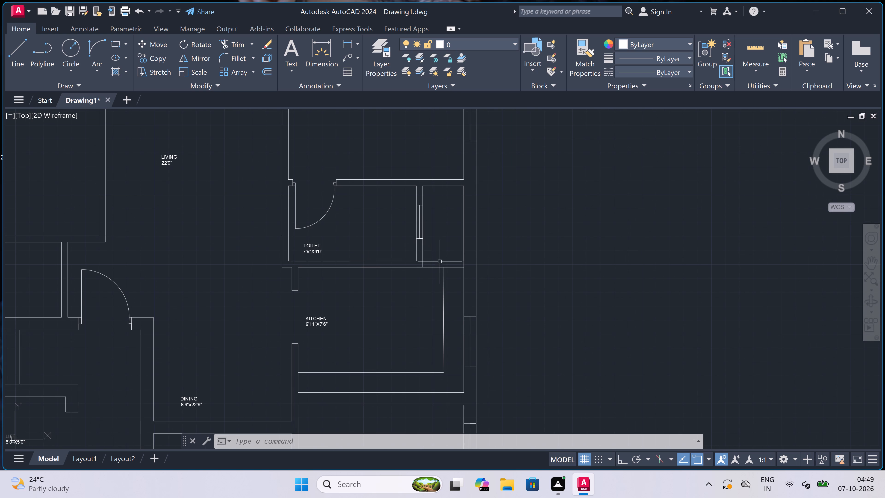
{"action": "scroll", "coordinate": [454, 295], "scroll_direction": "up", "scroll_amount": 2}
{"action": "left_click", "coordinate": [455, 295]}
{"action": "left_click", "coordinate": [398, 315]}
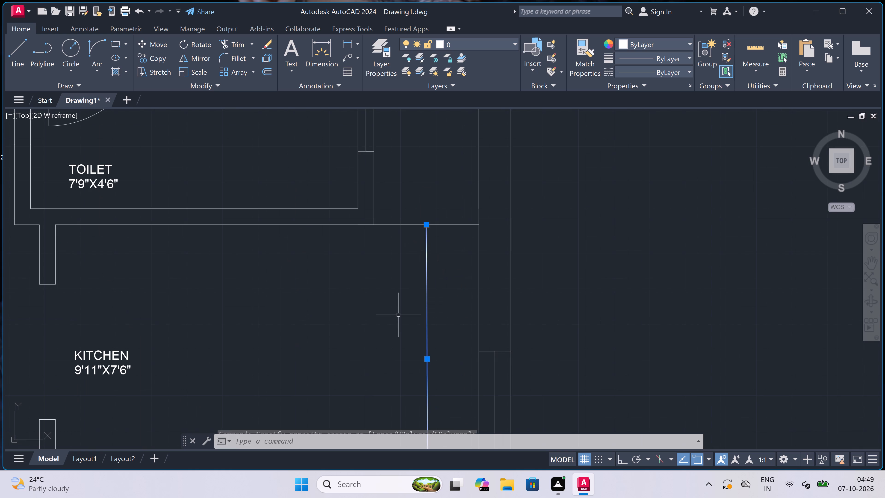
{"action": "key", "text": "Delete"}
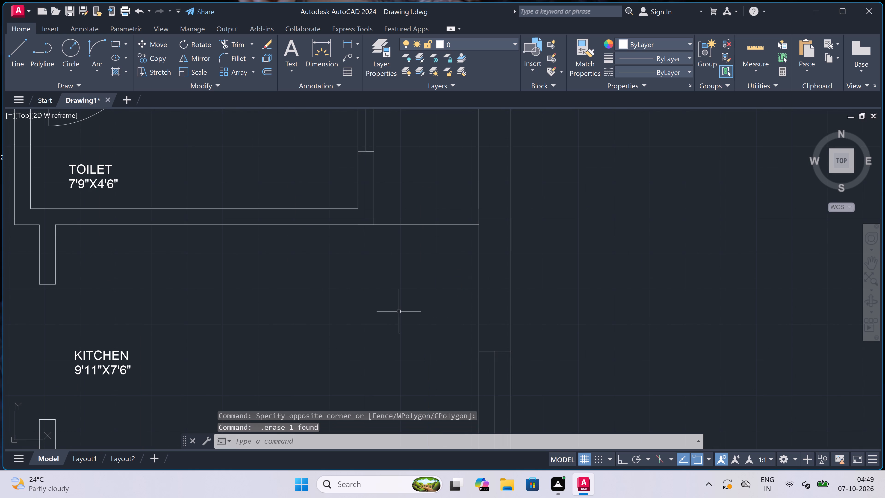
Draw connected lines from the east wall above the upper unit's kitchen, 2" west and 3'3" south, for a door leaf.
{"action": "scroll", "coordinate": [398, 311], "scroll_direction": "down", "scroll_amount": 1}
{"action": "scroll", "coordinate": [399, 265], "scroll_direction": "up", "scroll_amount": 2}
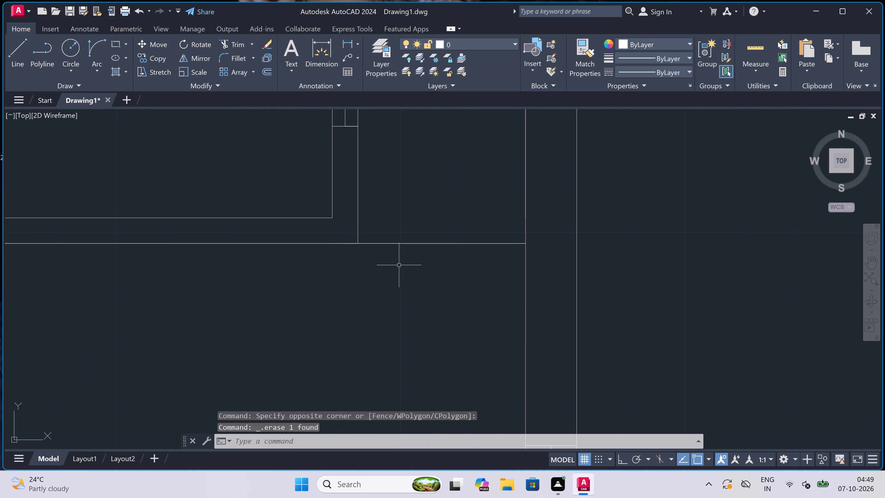
{"action": "type", "text": "l"}
{"action": "key", "text": "space"}
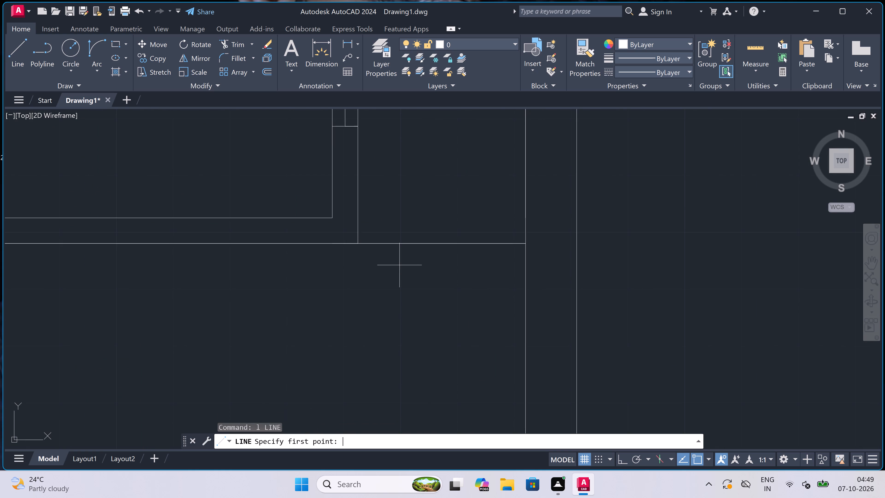
{"action": "left_click", "coordinate": [526, 223]}
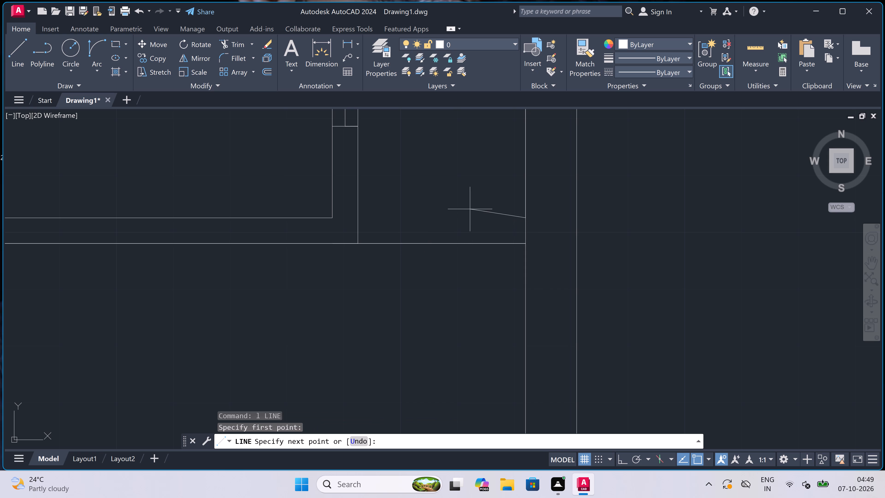
{"action": "key", "text": "F8"}
{"action": "type", "text": "2\""}
{"action": "key", "text": "space"}
{"action": "type", "text": "3'"}
{"action": "type", "text": "3\""}
{"action": "key", "text": "space"}
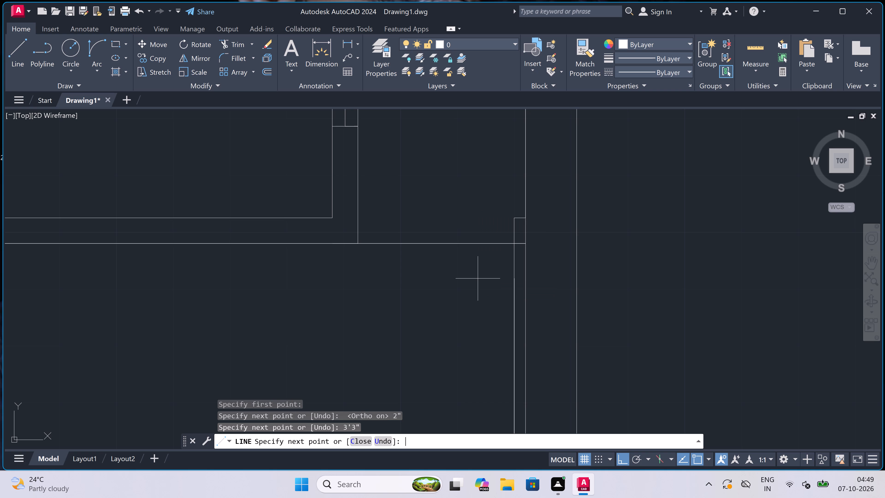
{"action": "key", "text": "Escape"}
Draw a 2" jamb line eastward from the toilet's outer east wall face, just above the kitchen's north wall line.
{"action": "key", "text": "space"}
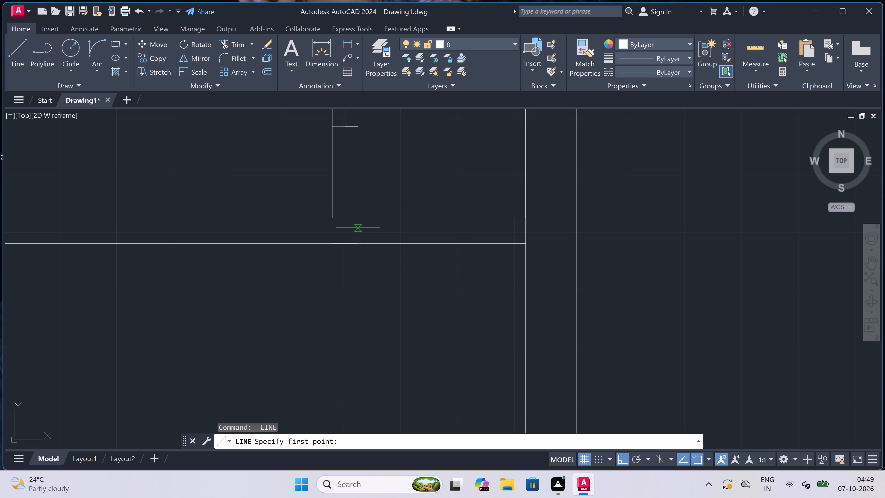
{"action": "double_click", "coordinate": [358, 227]}
{"action": "type", "text": "2\""}
{"action": "key", "text": "space"}
{"action": "key", "text": "Escape"}
Draw the door swing as a start-end-direction arc from the leaf's south end to the 2" west jamb line, with a westward start direction.
{"action": "scroll", "coordinate": [378, 223], "scroll_direction": "down", "scroll_amount": 3}
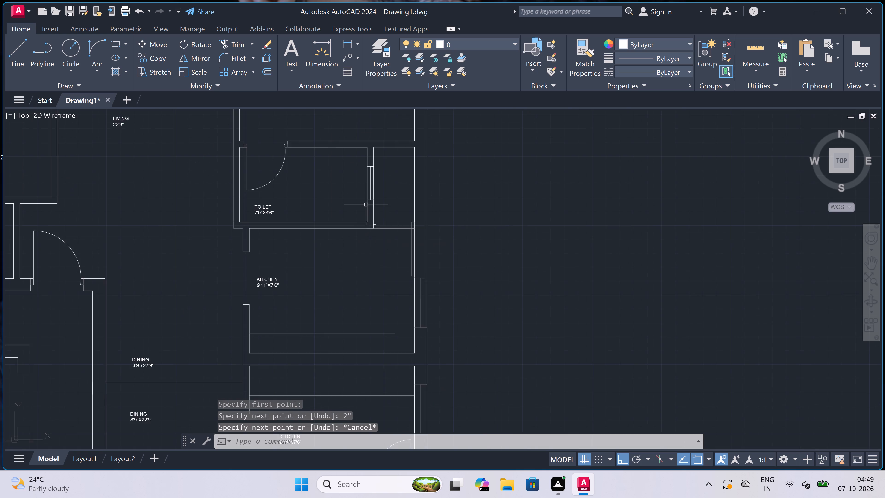
{"action": "scroll", "coordinate": [366, 205], "scroll_direction": "up", "scroll_amount": 1}
{"action": "left_click_drag", "start_coordinate": [97, 49], "coordinate": [99, 54]}
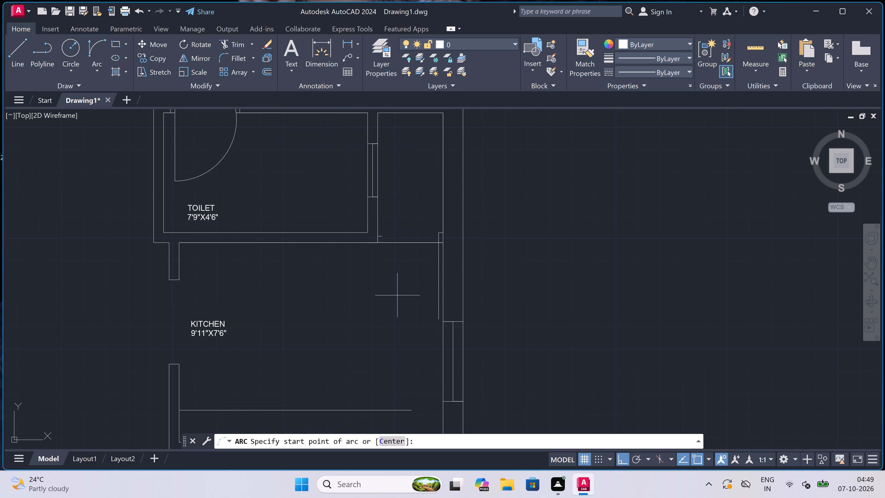
{"action": "scroll", "coordinate": [418, 310], "scroll_direction": "up", "scroll_amount": 2}
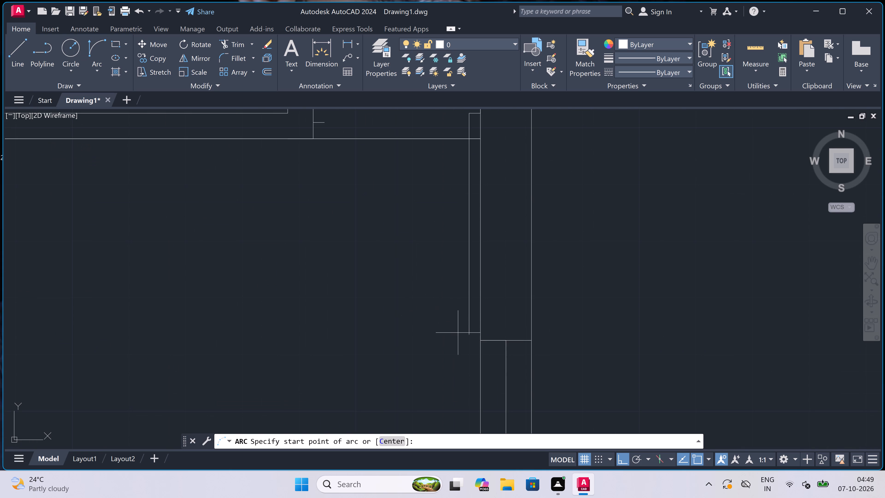
{"action": "left_click", "coordinate": [466, 336]}
{"action": "scroll", "coordinate": [361, 251], "scroll_direction": "down", "scroll_amount": 2}
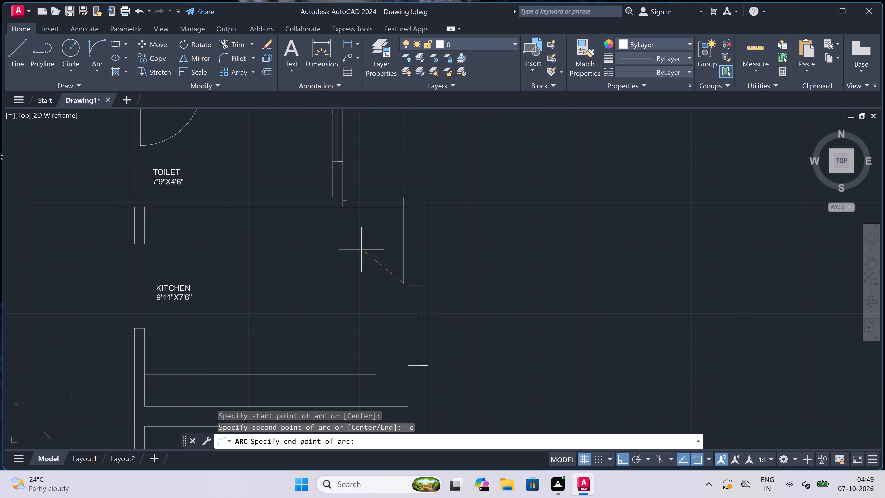
{"action": "scroll", "coordinate": [354, 219], "scroll_direction": "up", "scroll_amount": 2}
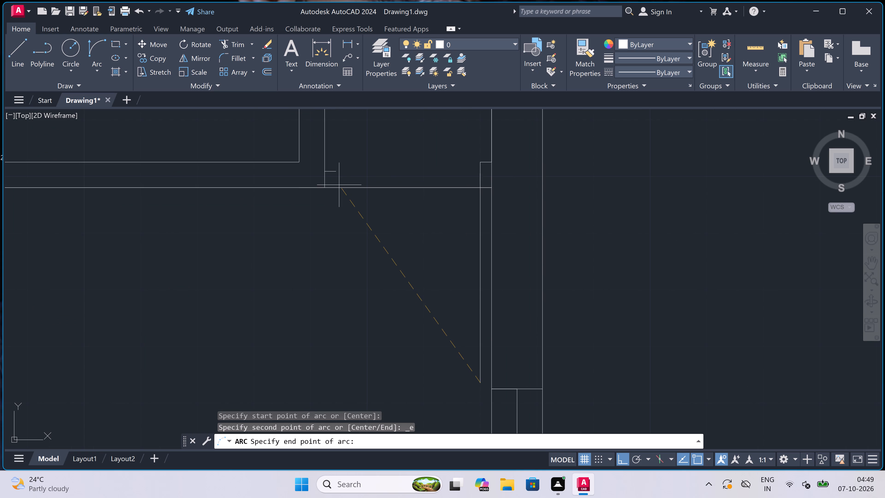
{"action": "left_click", "coordinate": [337, 173]}
{"action": "scroll", "coordinate": [337, 173], "scroll_direction": "down", "scroll_amount": 2}
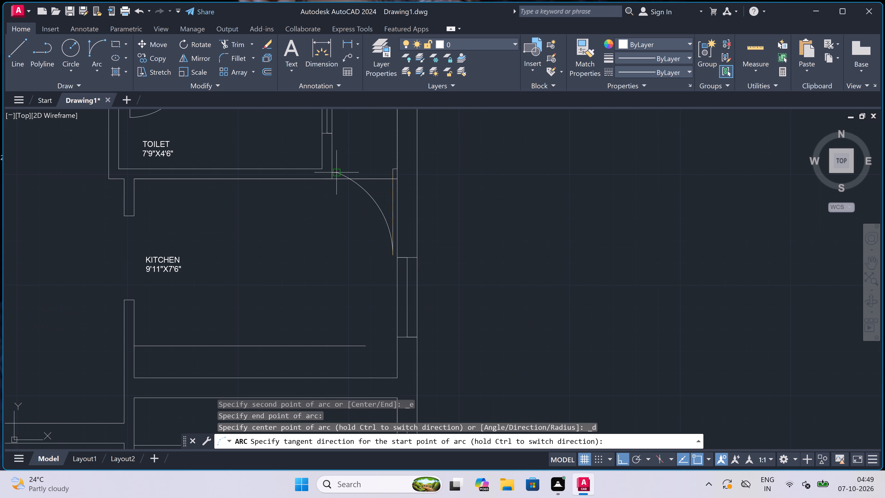
{"action": "left_click", "coordinate": [281, 227]}
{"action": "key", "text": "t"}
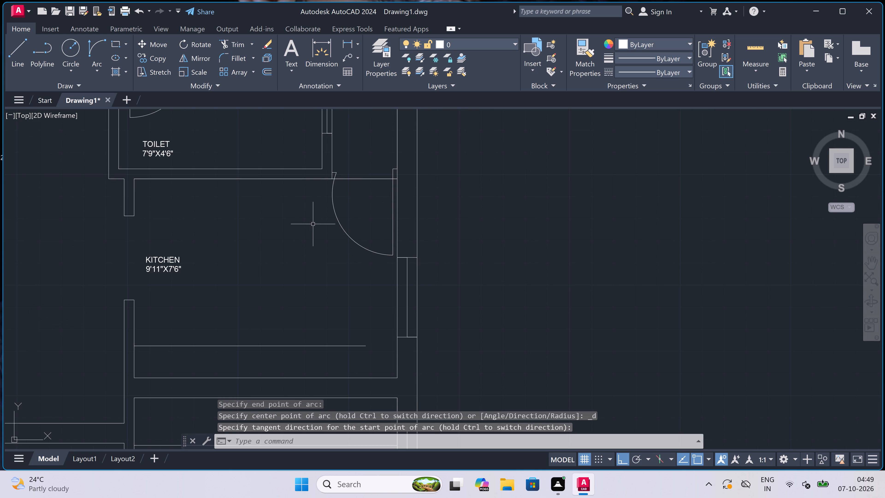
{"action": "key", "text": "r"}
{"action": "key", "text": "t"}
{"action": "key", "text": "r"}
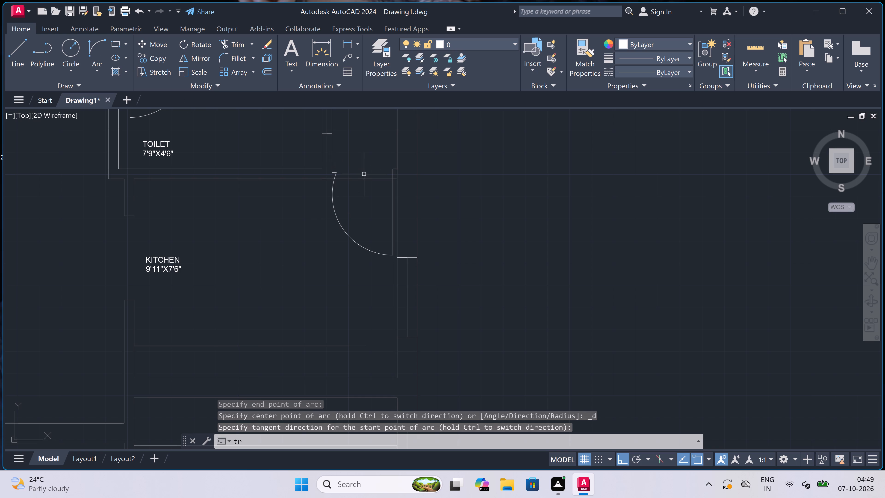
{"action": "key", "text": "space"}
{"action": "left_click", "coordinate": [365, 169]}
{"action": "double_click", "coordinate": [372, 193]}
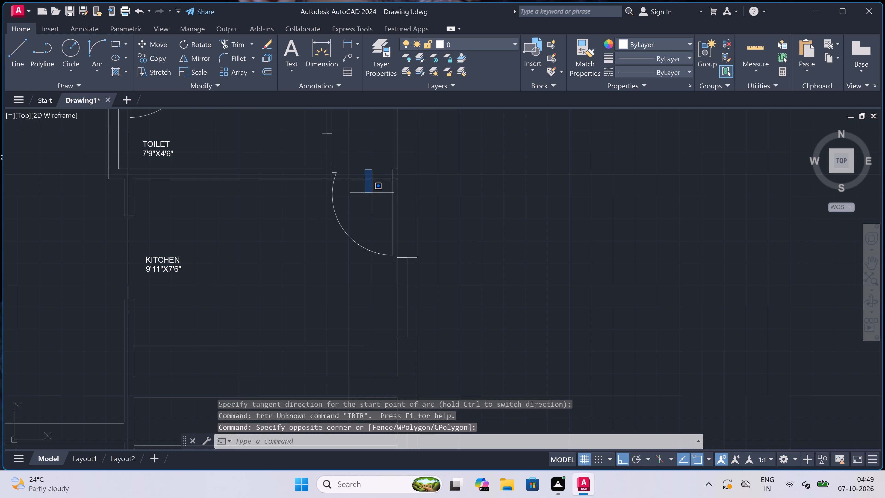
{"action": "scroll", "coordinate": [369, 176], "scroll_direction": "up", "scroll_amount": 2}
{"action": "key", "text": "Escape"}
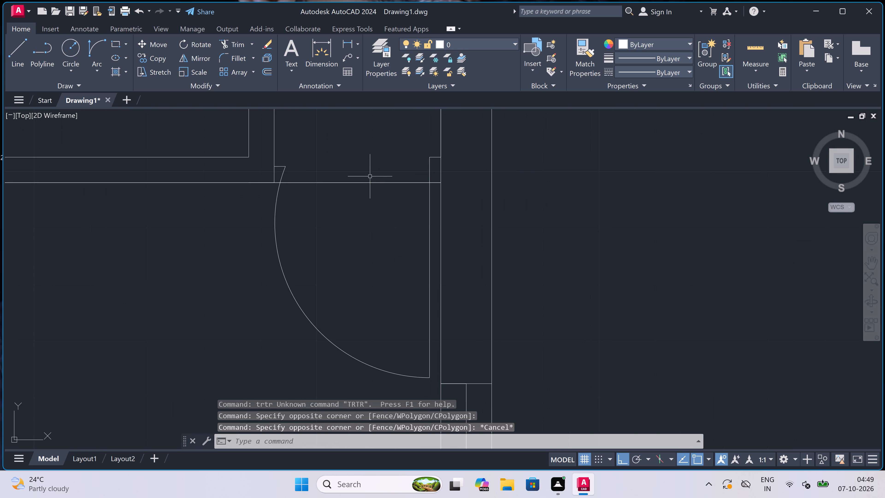
Trim the kitchen's north wall line between the swing arc and the door leaf to open the doorway.
{"action": "type", "text": "tr"}
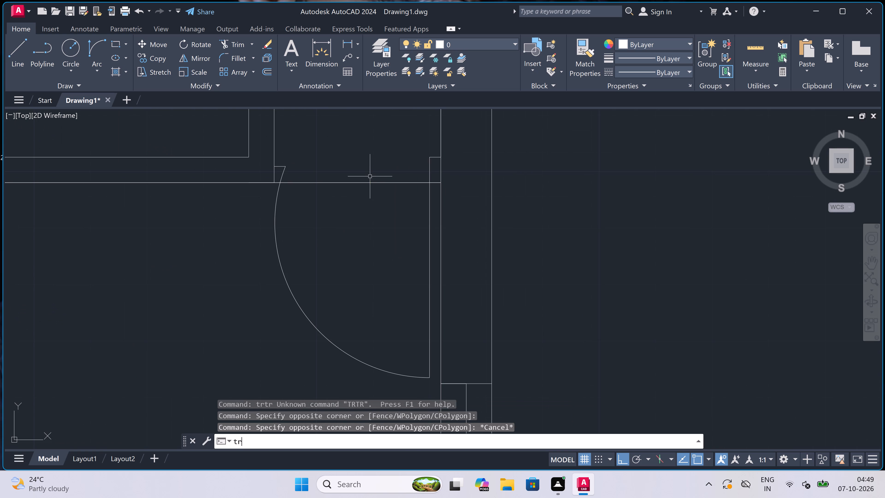
{"action": "key", "text": "space"}
{"action": "left_click", "coordinate": [371, 176]}
{"action": "left_click", "coordinate": [374, 206]}
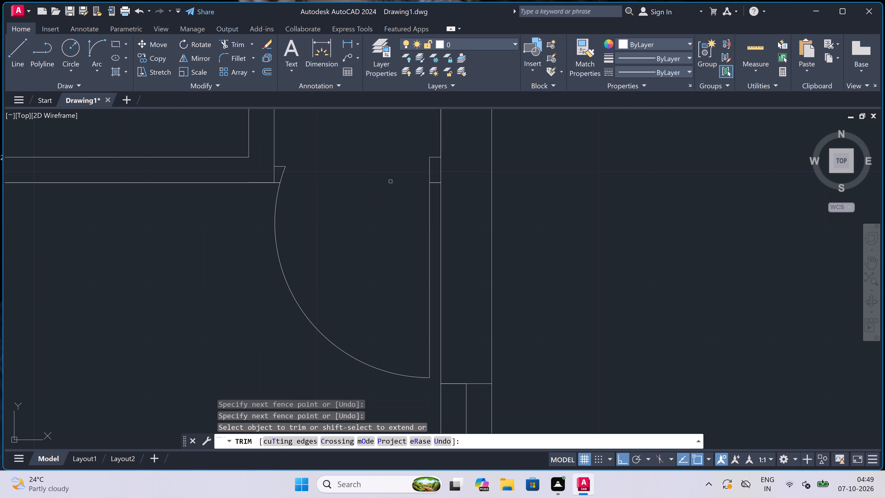
{"action": "scroll", "coordinate": [390, 180], "scroll_direction": "down", "scroll_amount": 2}
{"action": "scroll", "coordinate": [375, 171], "scroll_direction": "up", "scroll_amount": 4}
{"action": "scroll", "coordinate": [367, 172], "scroll_direction": "down", "scroll_amount": 1}
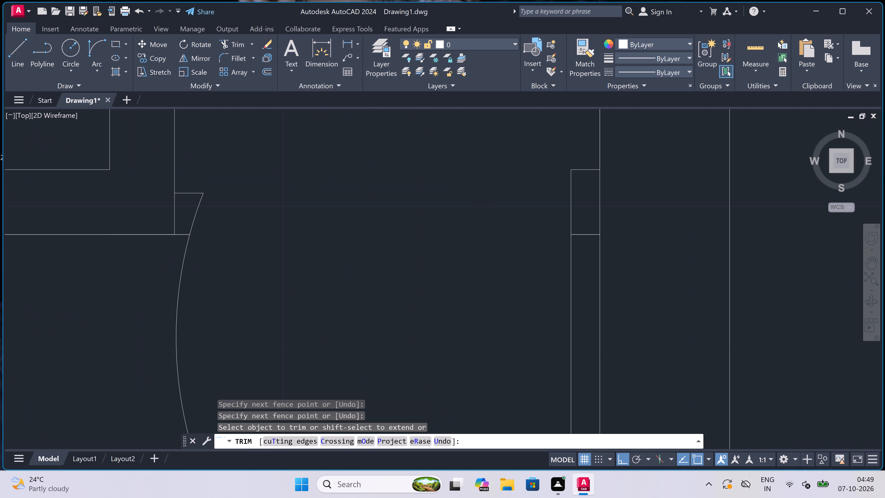
{"action": "key", "text": "Escape"}
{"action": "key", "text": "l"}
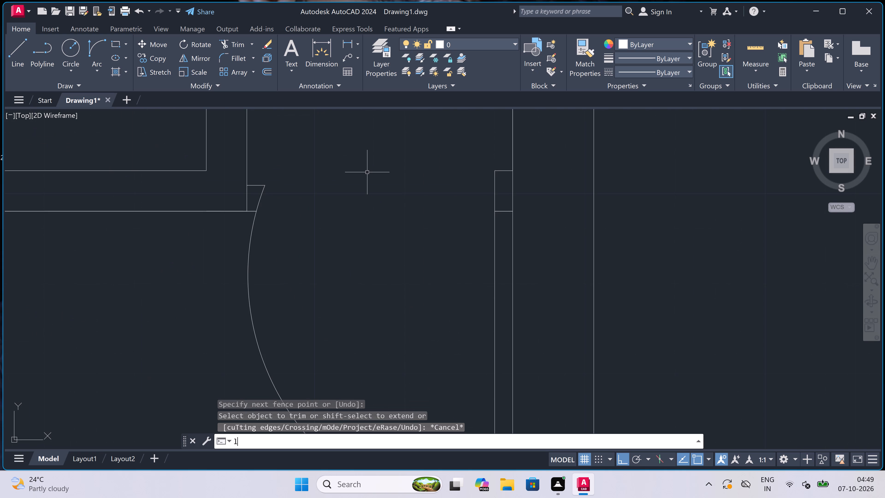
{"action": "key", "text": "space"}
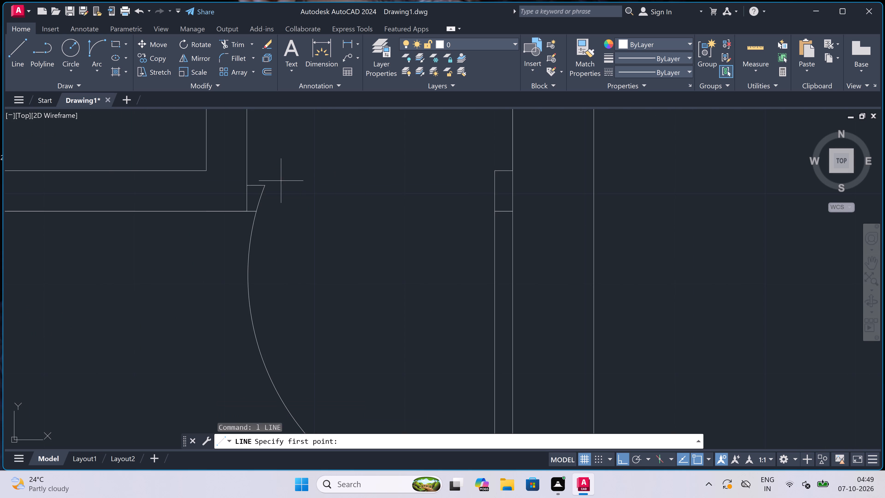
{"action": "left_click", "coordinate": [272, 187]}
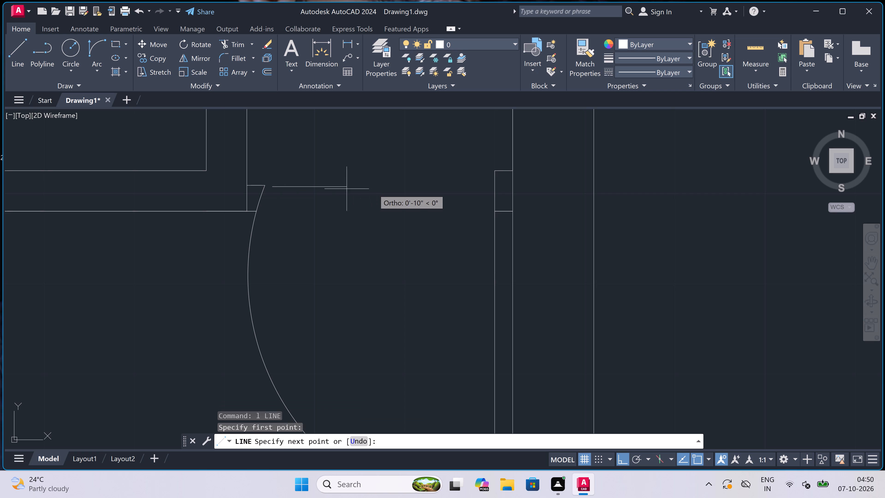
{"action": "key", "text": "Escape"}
Draw a horizontal line from the end of the west jamb line across the doorway to the east wall.
{"action": "key", "text": "space"}
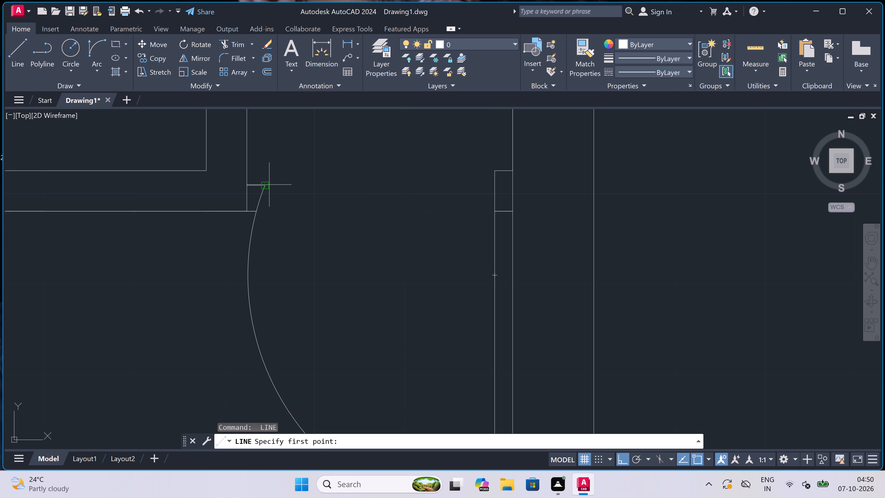
{"action": "left_click", "coordinate": [266, 186]}
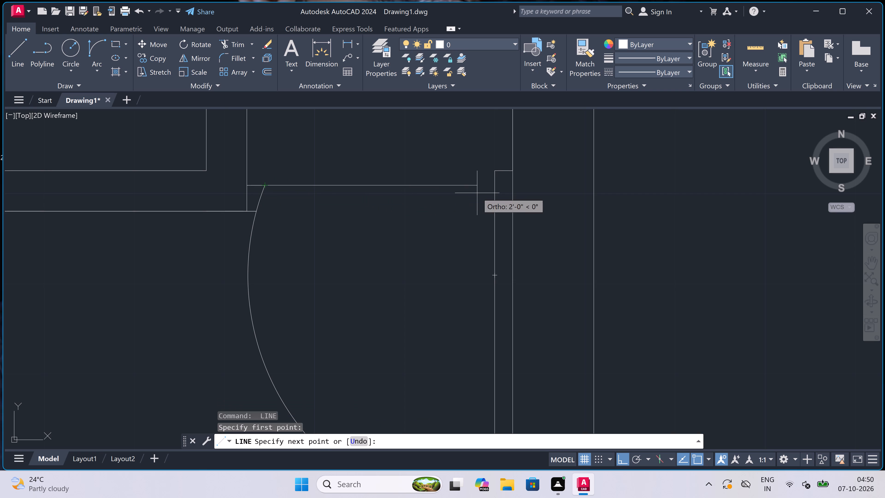
{"action": "left_click", "coordinate": [516, 184]}
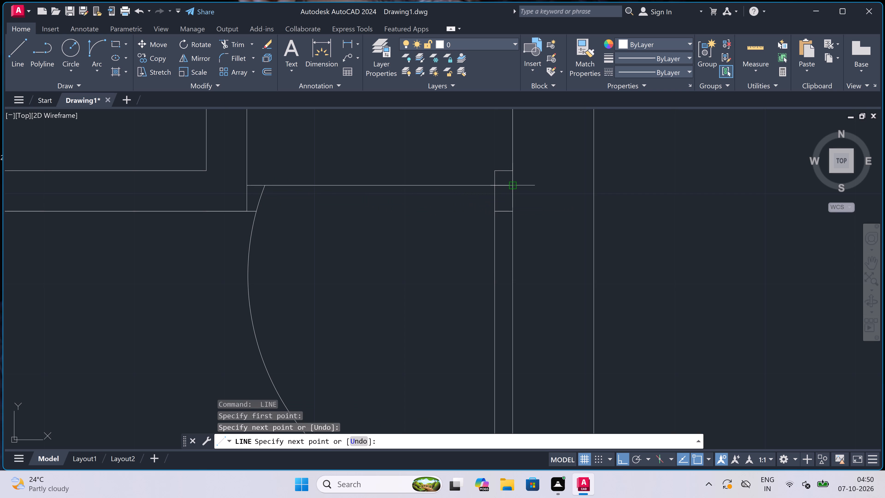
{"action": "key", "text": "Escape"}
Trim the leaf outline above the new horizontal line, plus that line's span across the doorway between the jambs.
{"action": "key", "text": "t"}
{"action": "key", "text": "r"}
{"action": "key", "text": "space"}
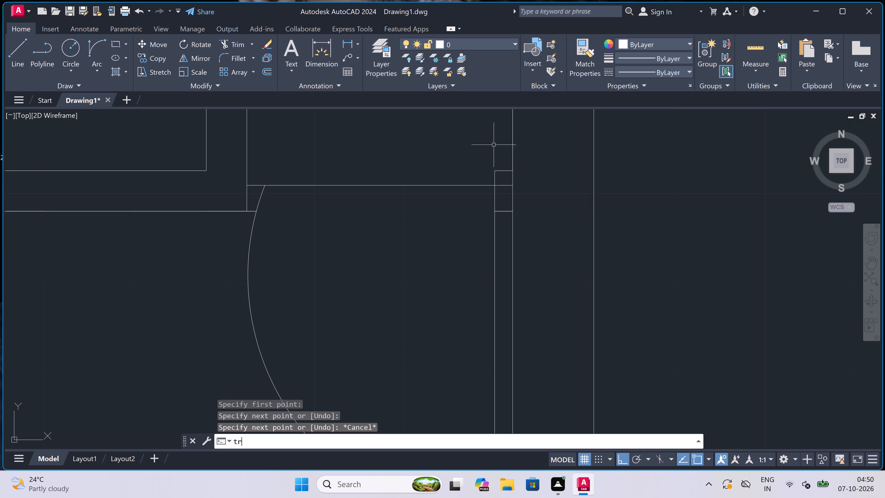
{"action": "scroll", "coordinate": [507, 169], "scroll_direction": "up", "scroll_amount": 2}
{"action": "left_click", "coordinate": [507, 168]}
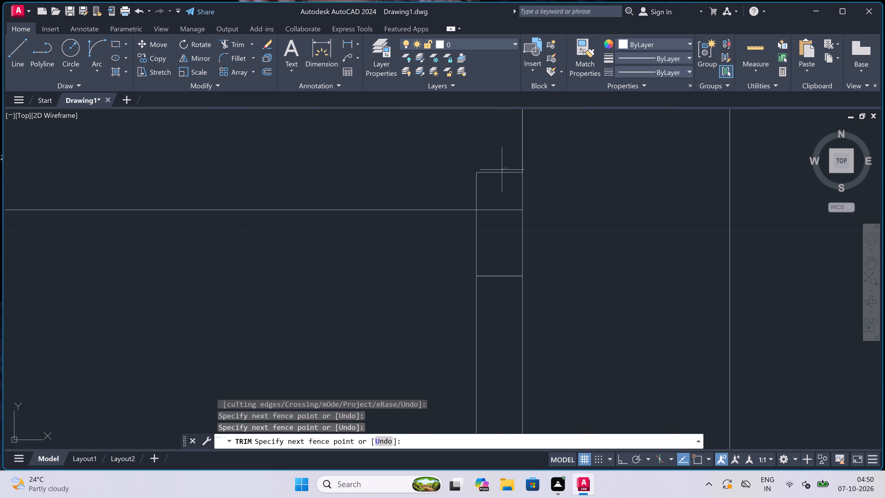
{"action": "left_click", "coordinate": [475, 184]}
{"action": "scroll", "coordinate": [475, 184], "scroll_direction": "down", "scroll_amount": 3}
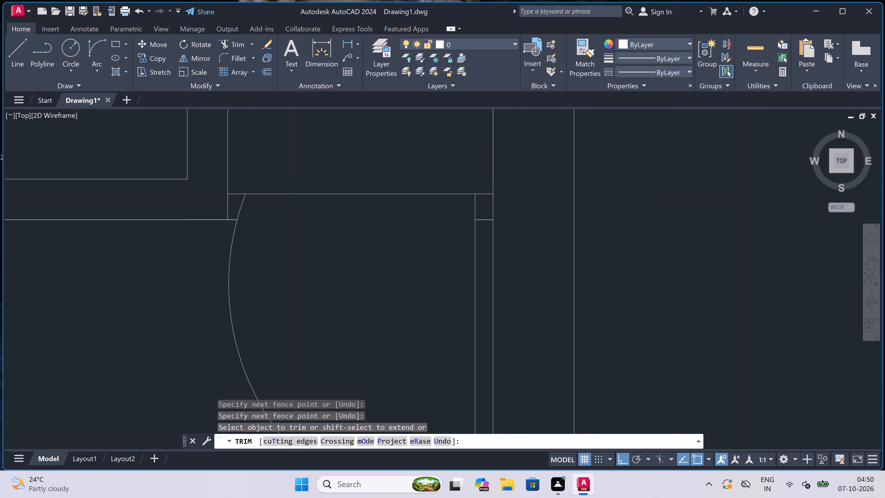
{"action": "left_click", "coordinate": [431, 177]}
{"action": "left_click", "coordinate": [423, 228]}
{"action": "scroll", "coordinate": [413, 210], "scroll_direction": "down", "scroll_amount": 2}
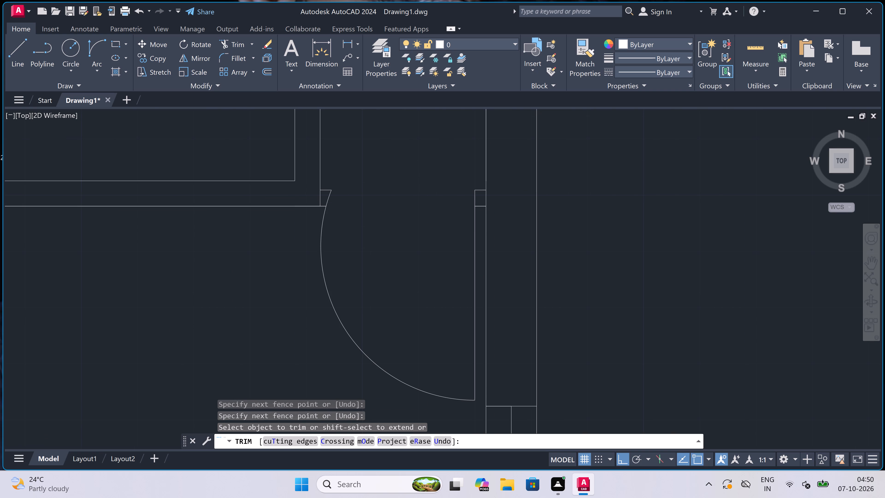
{"action": "scroll", "coordinate": [412, 210], "scroll_direction": "down", "scroll_amount": 2}
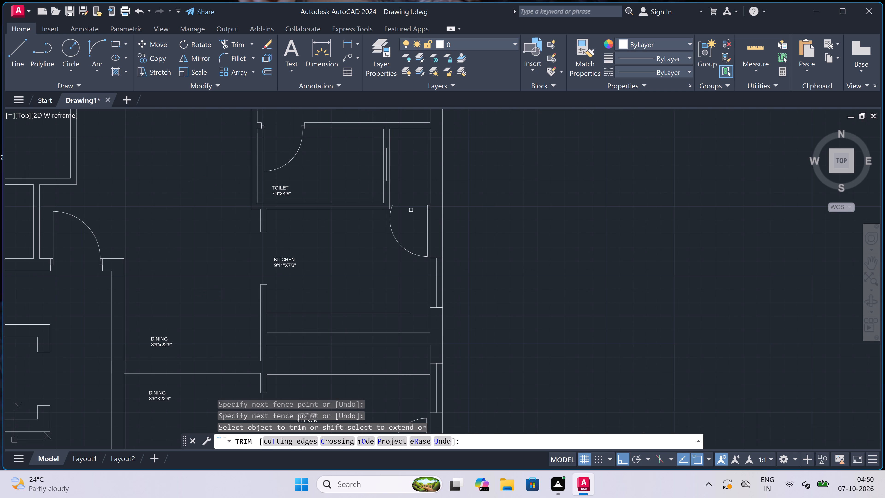
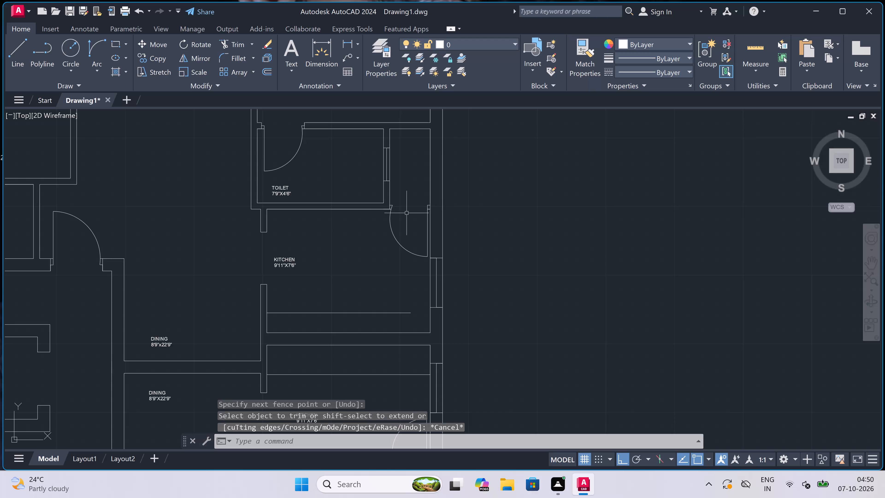
Extend the upper kitchen's counter line eastward to meet the inner face of the east wall.
{"action": "key", "text": "e"}
{"action": "key", "text": "x"}
{"action": "key", "text": "space"}
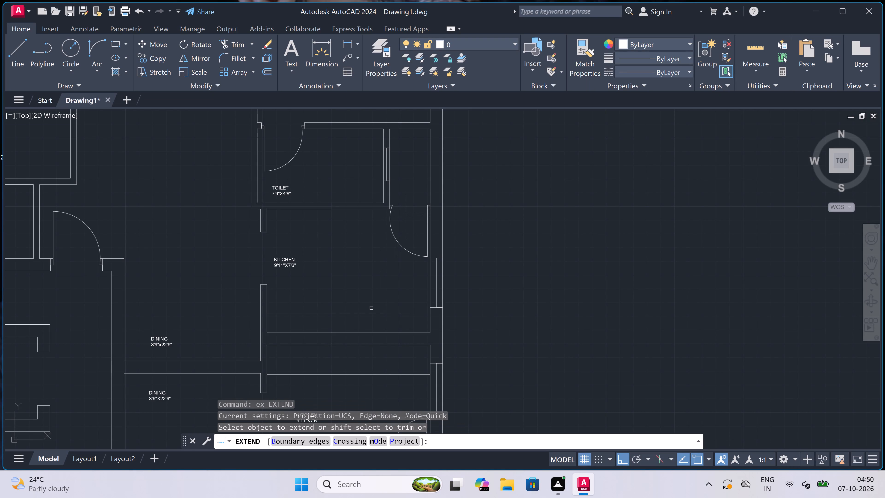
{"action": "left_click", "coordinate": [376, 314]}
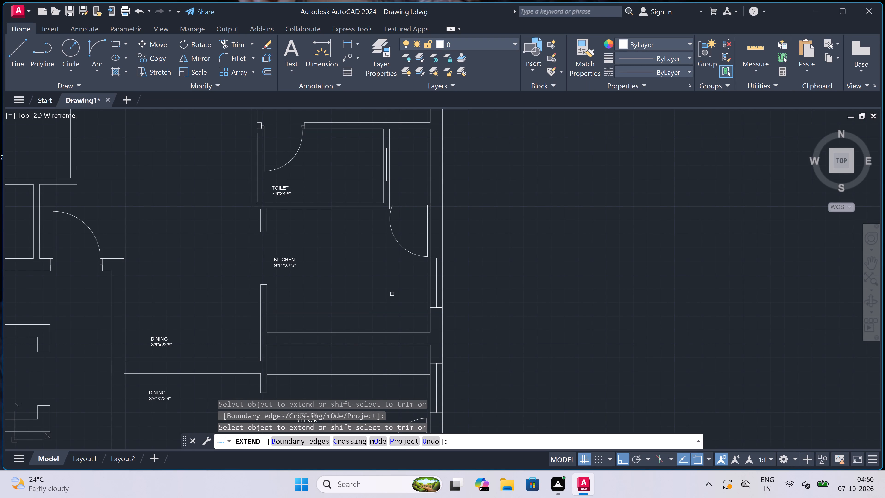
{"action": "scroll", "coordinate": [392, 295], "scroll_direction": "down", "scroll_amount": 3}
{"action": "key", "text": "Escape"}
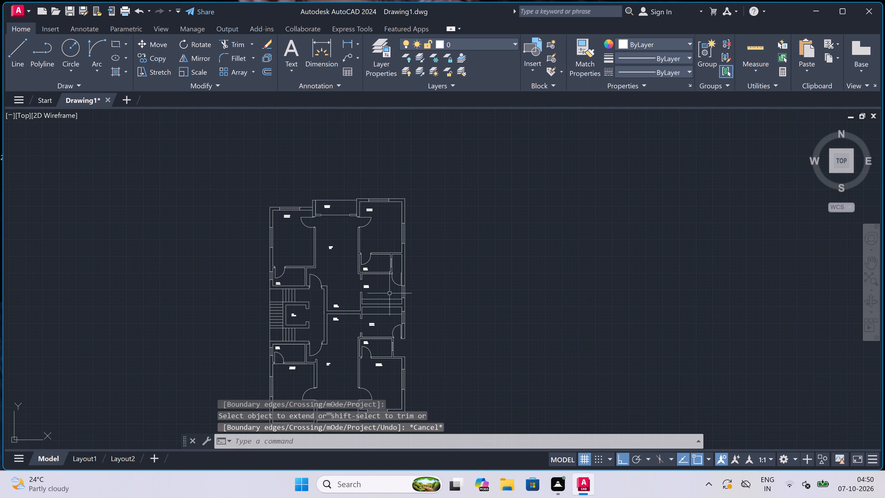
Add the multiline text title "FIRST FLOOR PLAN" below the plan, just south of the southern balcony and bedroom.
{"action": "scroll", "coordinate": [383, 289], "scroll_direction": "down", "scroll_amount": 2}
{"action": "scroll", "coordinate": [361, 318], "scroll_direction": "up", "scroll_amount": 4}
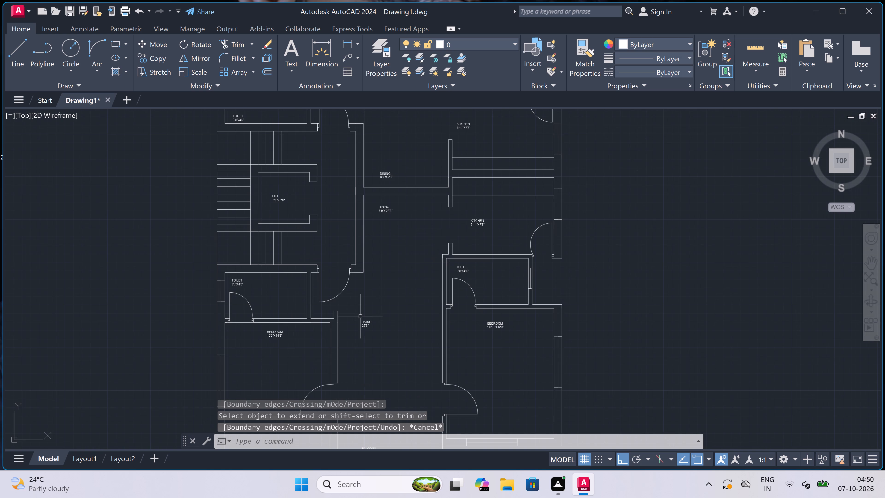
{"action": "scroll", "coordinate": [389, 290], "scroll_direction": "down", "scroll_amount": 4}
{"action": "scroll", "coordinate": [382, 312], "scroll_direction": "up", "scroll_amount": 4}
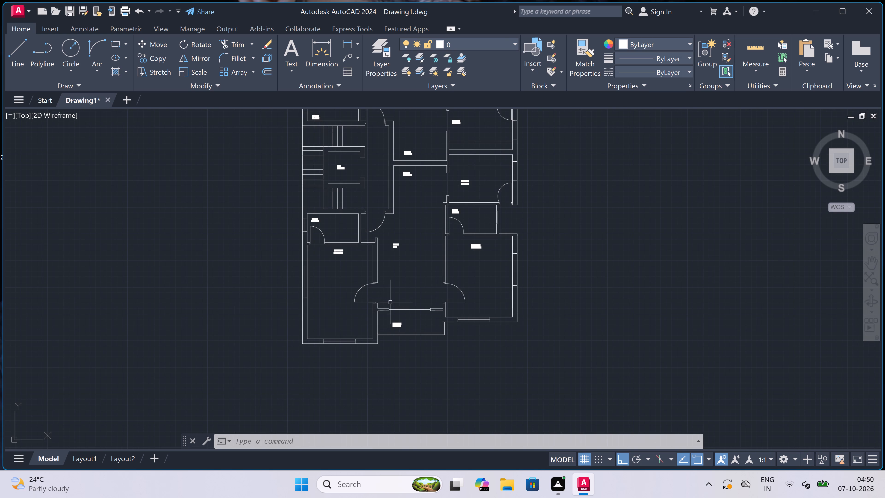
{"action": "scroll", "coordinate": [420, 295], "scroll_direction": "down", "scroll_amount": 2}
{"action": "scroll", "coordinate": [414, 297], "scroll_direction": "up", "scroll_amount": 3}
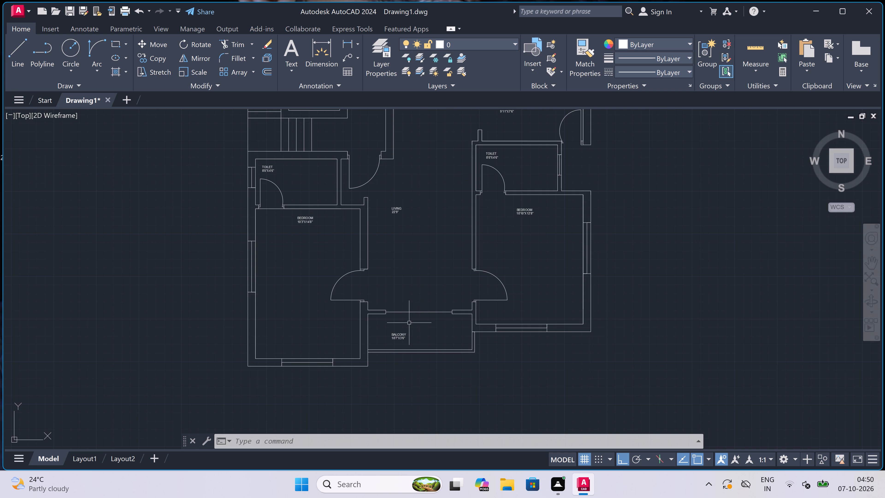
{"action": "scroll", "coordinate": [416, 336], "scroll_direction": "down", "scroll_amount": 1}
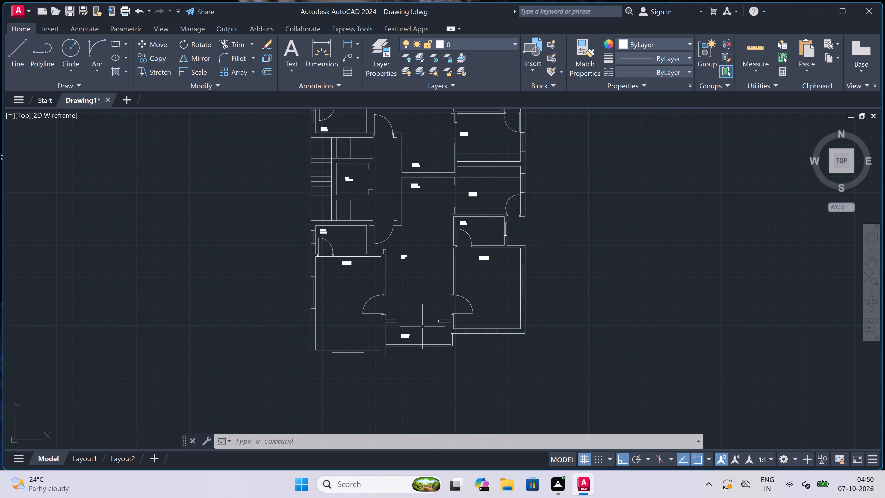
{"action": "scroll", "coordinate": [424, 335], "scroll_direction": "down", "scroll_amount": 2}
{"action": "scroll", "coordinate": [413, 346], "scroll_direction": "up", "scroll_amount": 4}
{"action": "key", "text": "m"}
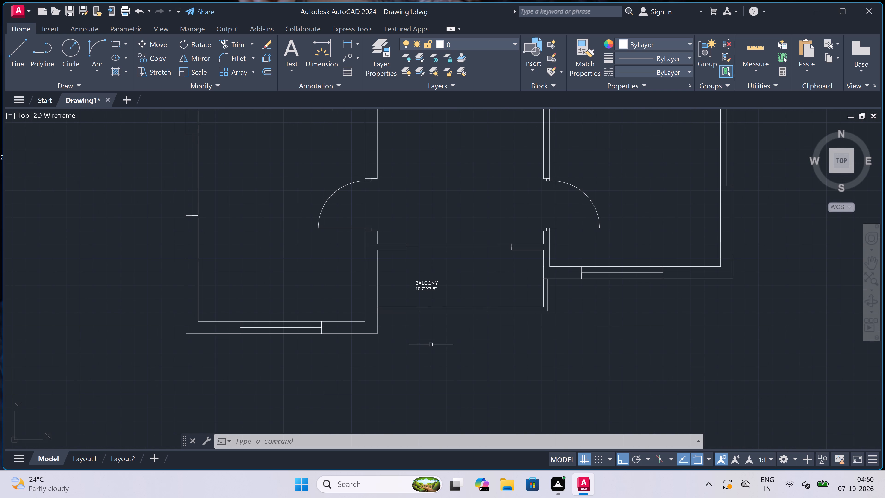
{"action": "key", "text": "t"}
{"action": "key", "text": "space"}
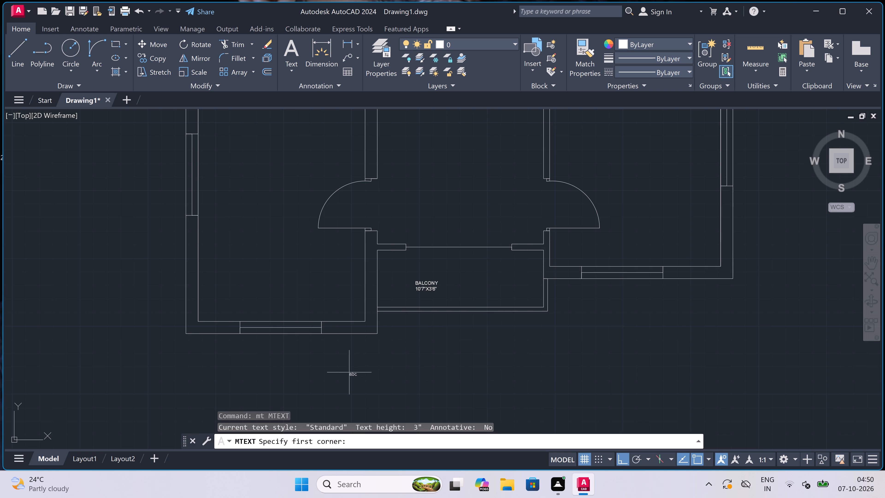
{"action": "left_click_drag", "start_coordinate": [297, 376], "coordinate": [301, 377]}
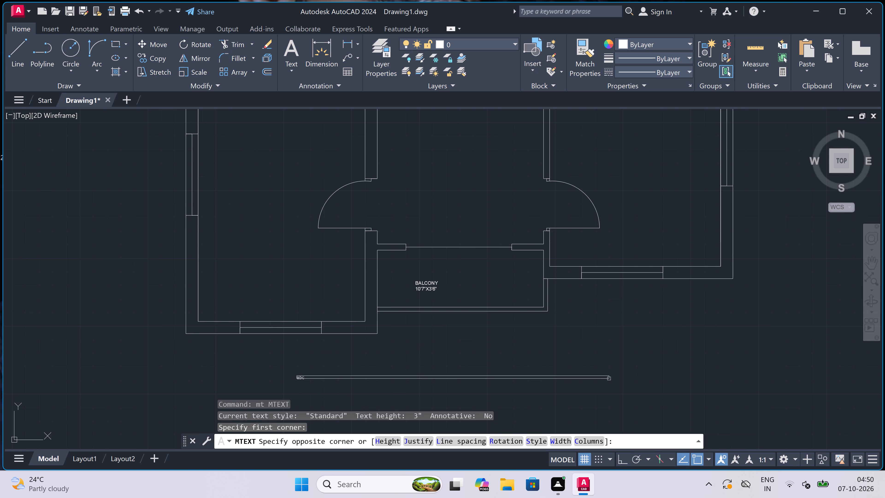
{"action": "left_click", "coordinate": [661, 367]}
{"action": "scroll", "coordinate": [593, 337], "scroll_direction": "down", "scroll_amount": 2}
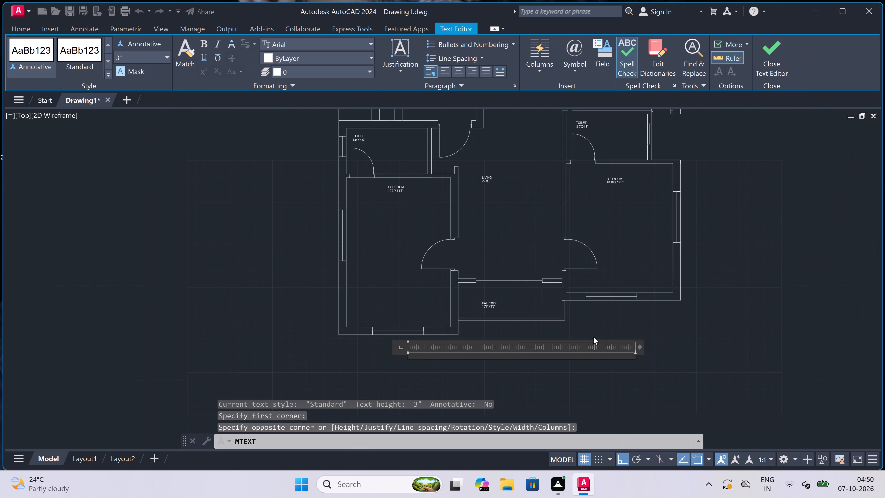
{"action": "scroll", "coordinate": [593, 337], "scroll_direction": "down", "scroll_amount": 1}
{"action": "scroll", "coordinate": [575, 344], "scroll_direction": "up", "scroll_amount": 4}
{"action": "scroll", "coordinate": [485, 353], "scroll_direction": "up", "scroll_amount": 1}
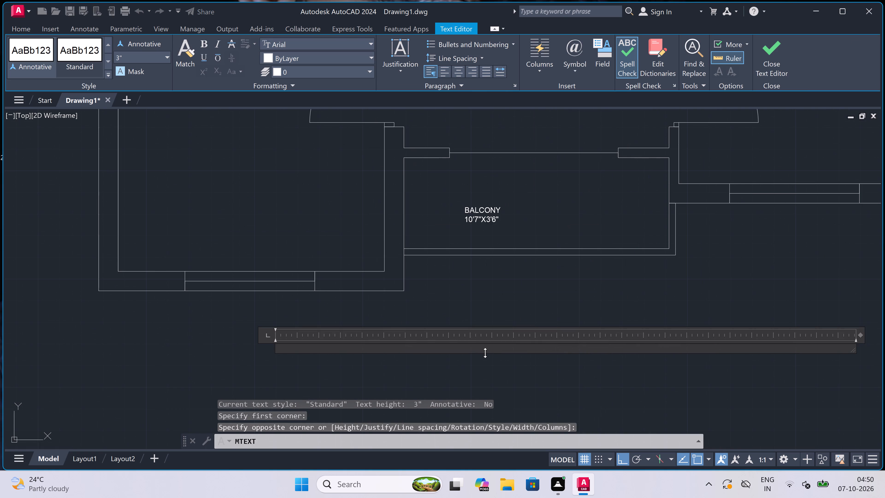
{"action": "type", "text": "FIRSTB"}
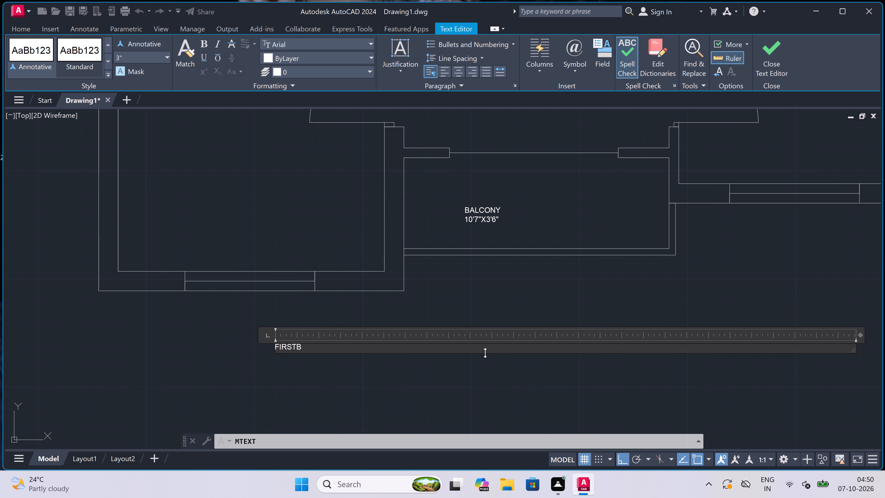
{"action": "key", "text": "BackSpace"}
{"action": "key", "text": "space"}
{"action": "type", "text": "FLOOR"}
{"action": "key", "text": "space"}
{"action": "type", "text": "PLAN"}
{"action": "left_click", "coordinate": [373, 366]}
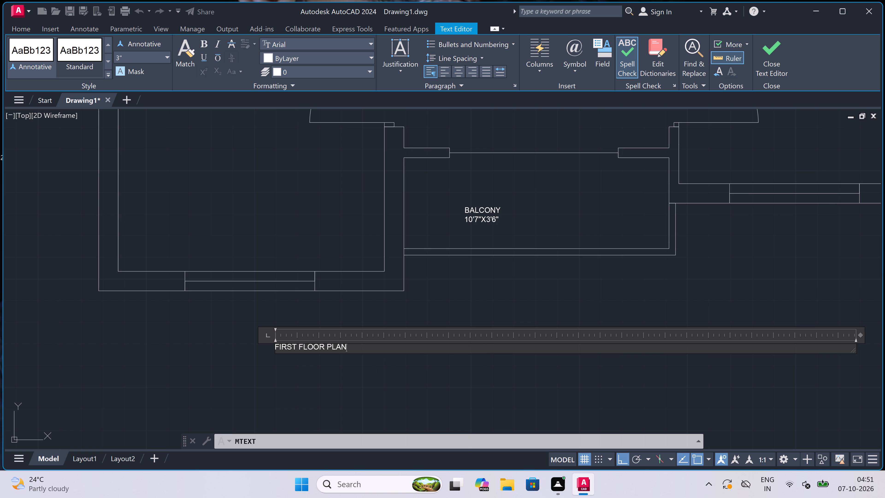
Select all multiline texts similar to the FIRST FLOOR PLAN title and set their text height to 6".
{"action": "scroll", "coordinate": [385, 353], "scroll_direction": "down", "scroll_amount": 2}
{"action": "scroll", "coordinate": [346, 353], "scroll_direction": "up", "scroll_amount": 1}
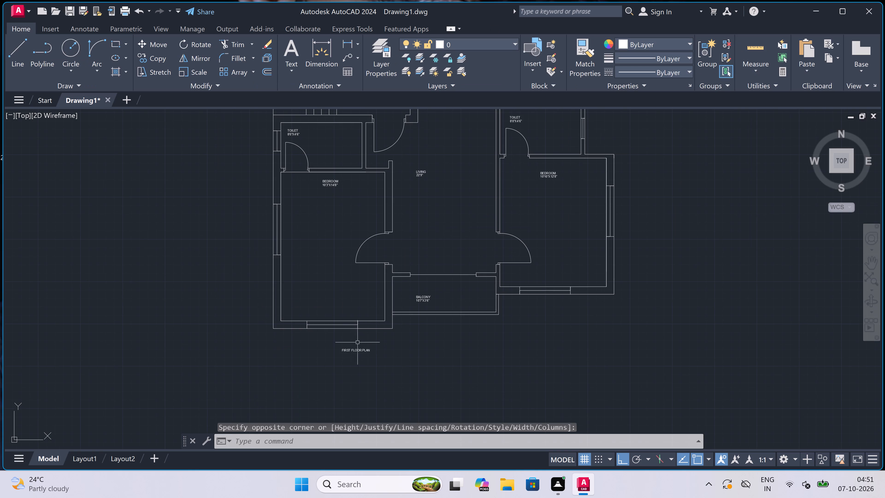
{"action": "scroll", "coordinate": [348, 353], "scroll_direction": "up", "scroll_amount": 2}
{"action": "left_click", "coordinate": [353, 348]}
{"action": "right_click", "coordinate": [283, 322]}
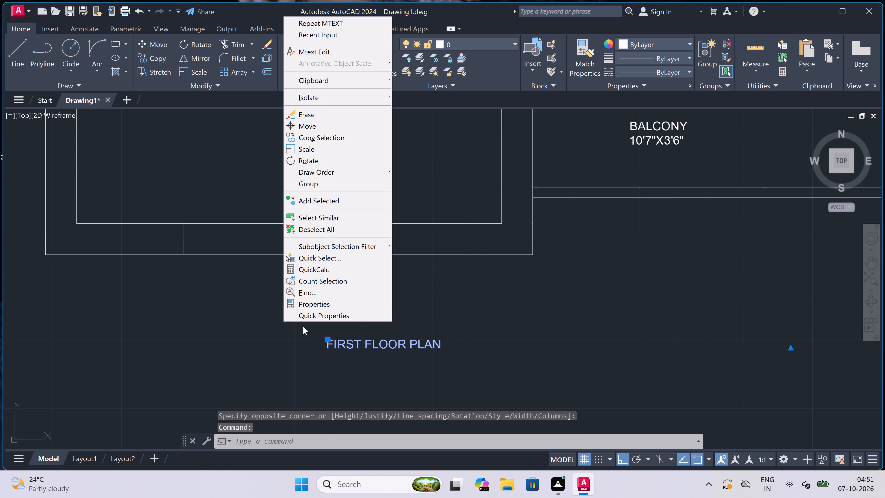
{"action": "left_click", "coordinate": [318, 305]}
{"action": "right_click", "coordinate": [317, 302]}
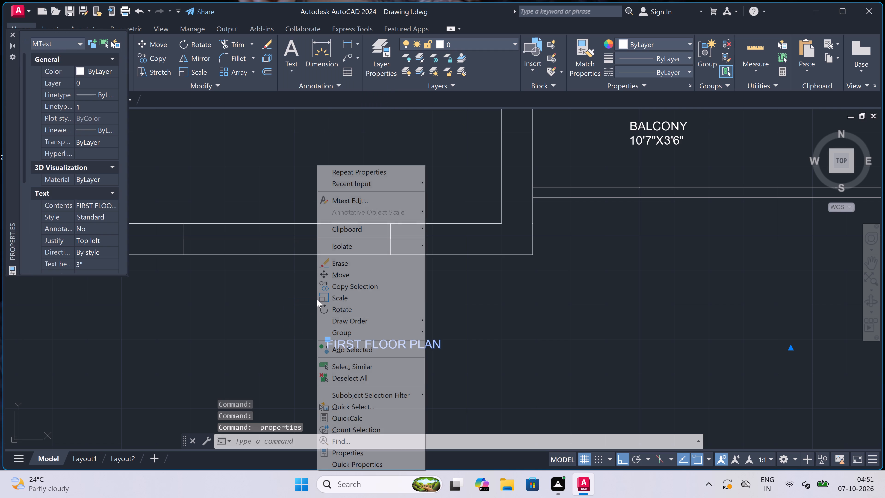
{"action": "left_click_drag", "start_coordinate": [361, 364], "coordinate": [363, 365]}
{"action": "left_click", "coordinate": [363, 365]}
{"action": "left_click", "coordinate": [98, 267]}
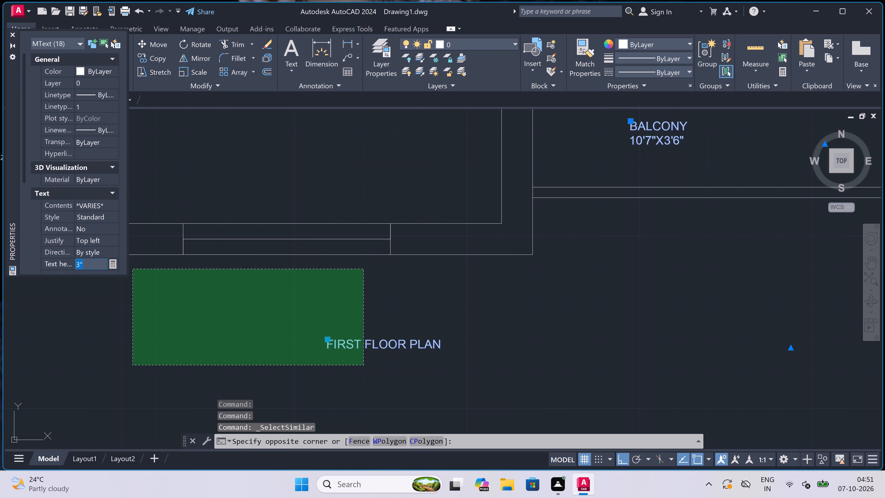
{"action": "key", "text": "Escape"}
{"action": "key", "text": "BackSpace"}
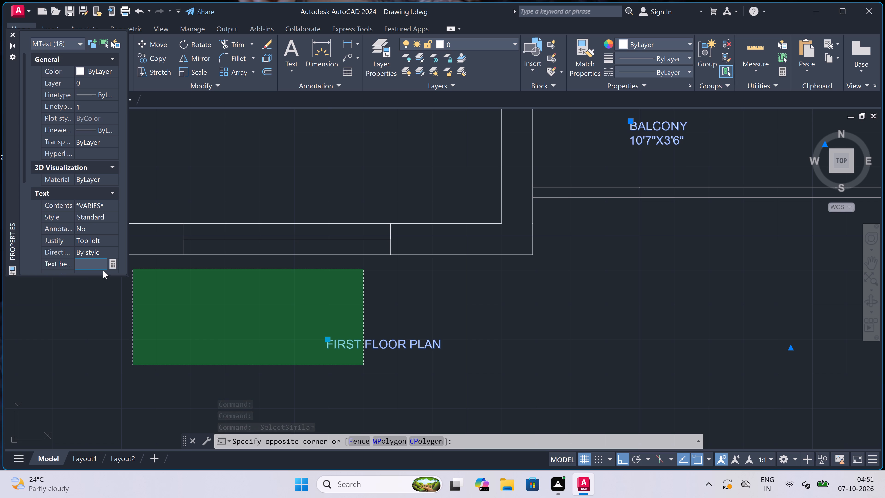
{"action": "left_click", "coordinate": [211, 305]}
{"action": "key", "text": "grave"}
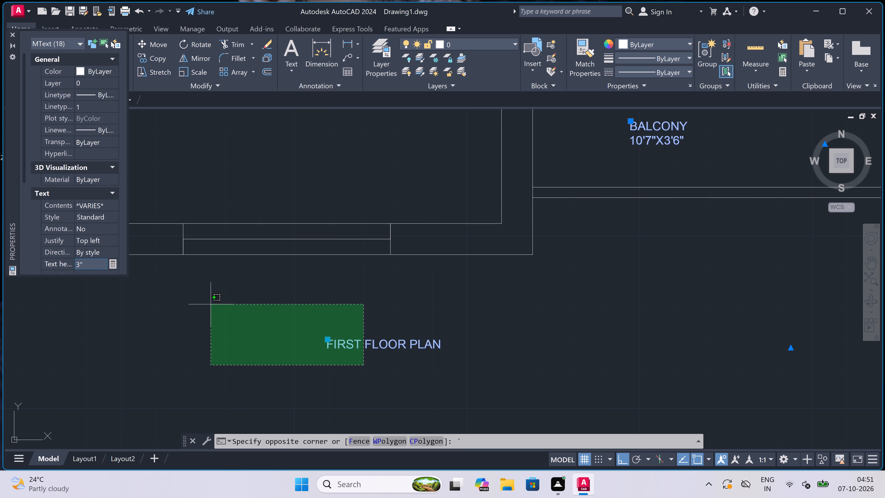
{"action": "key", "text": "Escape"}
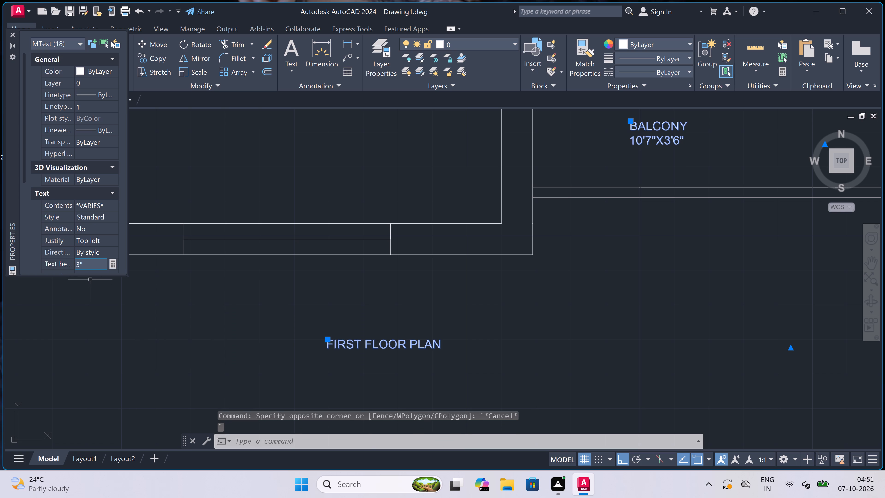
{"action": "left_click", "coordinate": [88, 262]}
{"action": "key", "text": "BackSpace"}
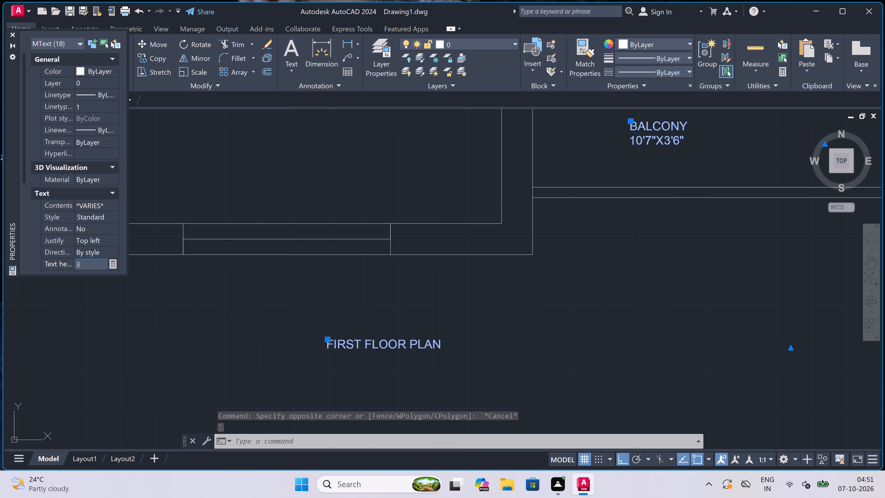
{"action": "key", "text": "BackSpace"}
{"action": "key", "text": "BackSpace"}
{"action": "key", "text": "BackSpace"}
{"action": "key", "text": "BackSpace"}
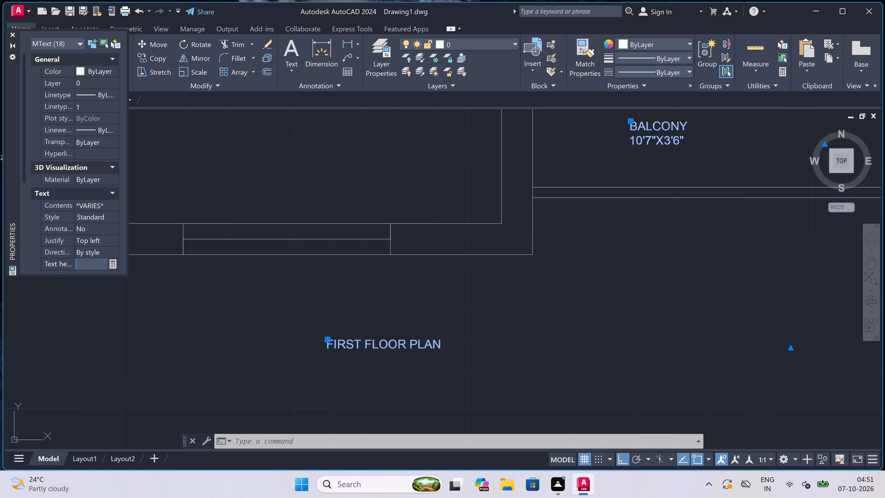
{"action": "key", "text": "6"}
{"action": "key", "text": "shift+quotedbl"}
{"action": "left_click", "coordinate": [368, 285]}
{"action": "scroll", "coordinate": [368, 285], "scroll_direction": "down", "scroll_amount": 5}
{"action": "scroll", "coordinate": [369, 286], "scroll_direction": "up", "scroll_amount": 2}
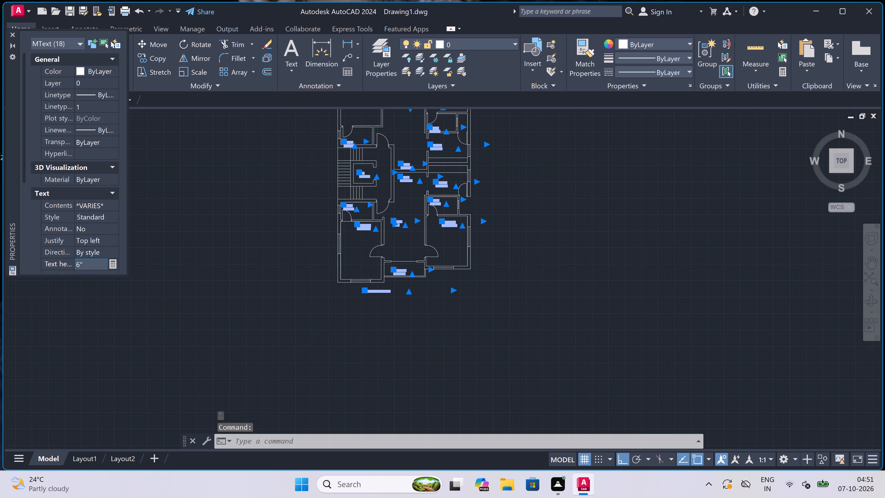
{"action": "scroll", "coordinate": [369, 286], "scroll_direction": "up", "scroll_amount": 3}
{"action": "key", "text": "Escape"}
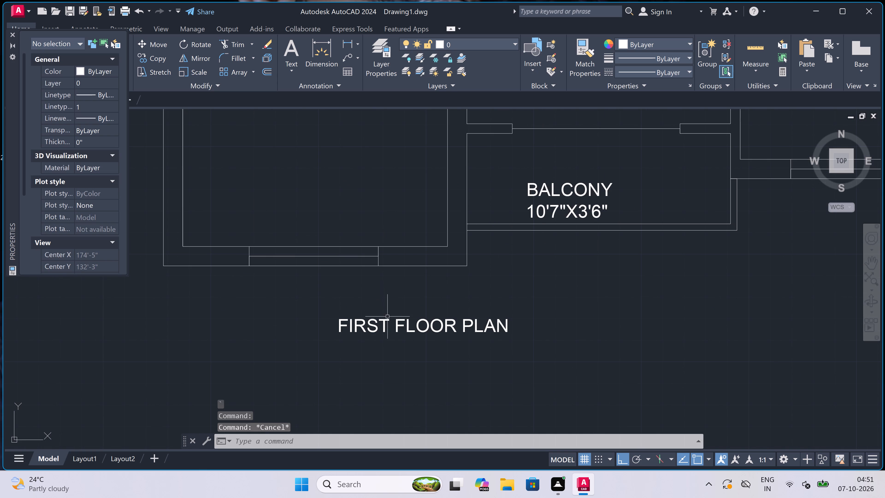
Set the text height of the FIRST FLOOR PLAN title to 1.5'.
{"action": "left_click", "coordinate": [378, 323]}
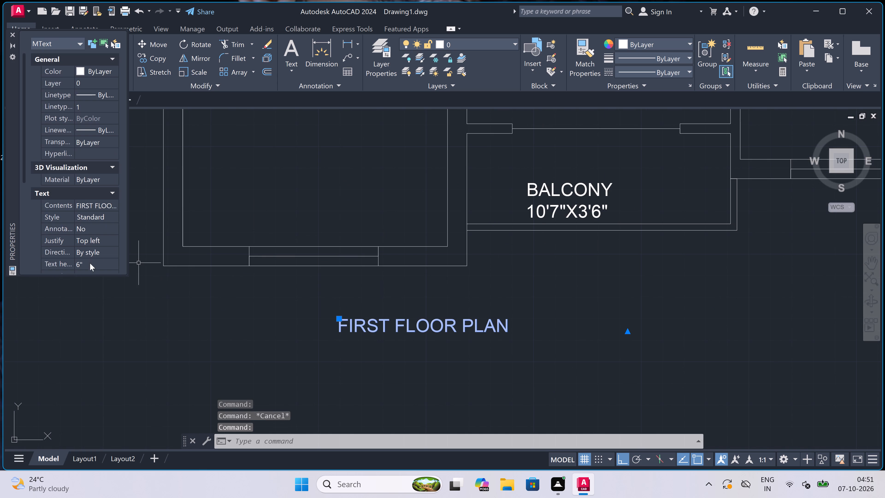
{"action": "left_click", "coordinate": [96, 267]}
{"action": "key", "text": "BackSpace"}
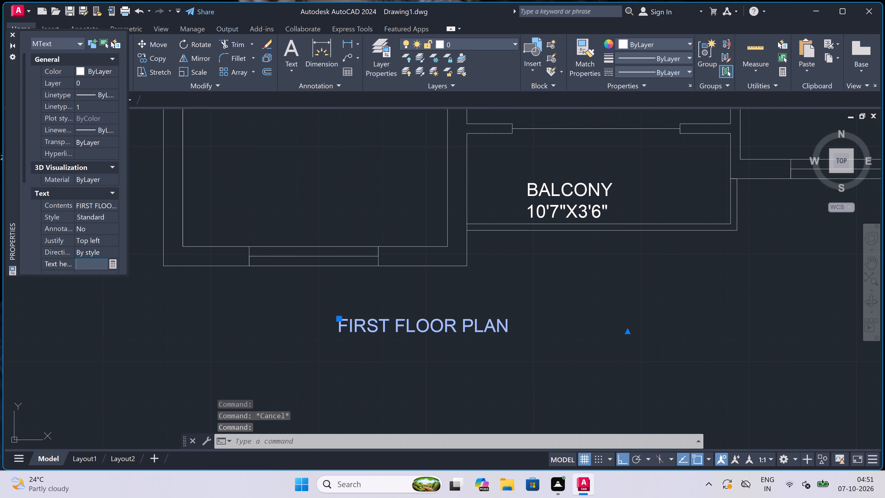
{"action": "type", "text": "1.5'"}
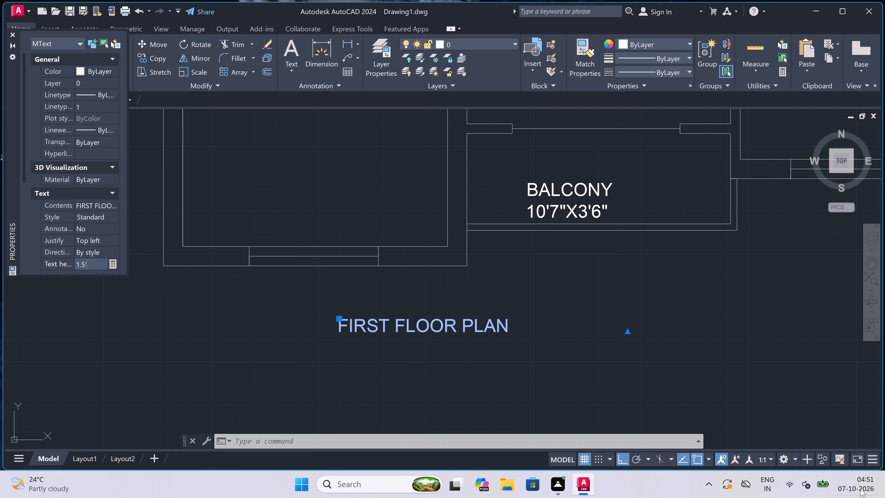
{"action": "left_click", "coordinate": [424, 370]}
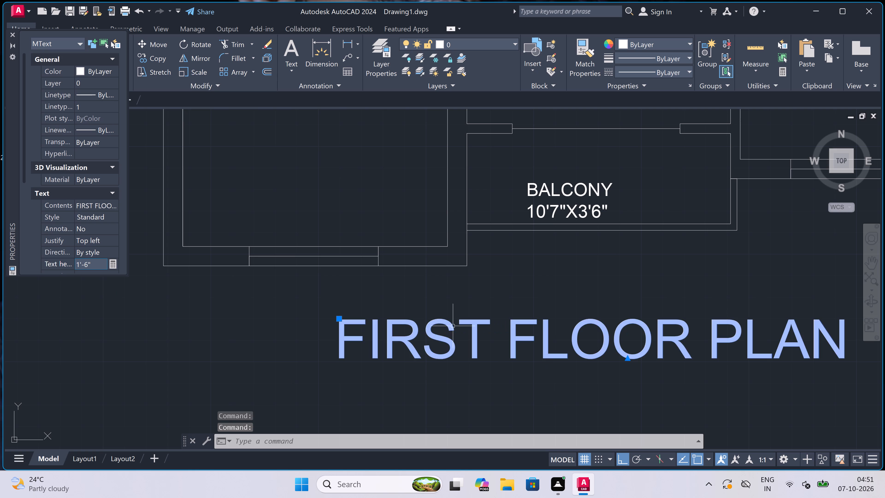
{"action": "scroll", "coordinate": [453, 326], "scroll_direction": "down", "scroll_amount": 4}
{"action": "scroll", "coordinate": [454, 326], "scroll_direction": "up", "scroll_amount": 1}
{"action": "key", "text": "Escape"}
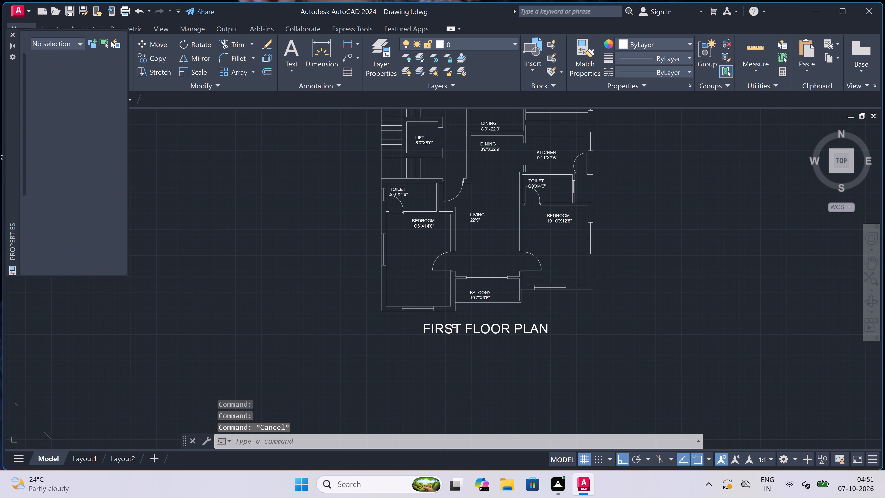
Delete the northern flat's LIVING 22'9" label, whose dimension is split off into the neighbouring bedroom.
{"action": "scroll", "coordinate": [457, 324], "scroll_direction": "down", "scroll_amount": 2}
{"action": "scroll", "coordinate": [484, 197], "scroll_direction": "up", "scroll_amount": 3}
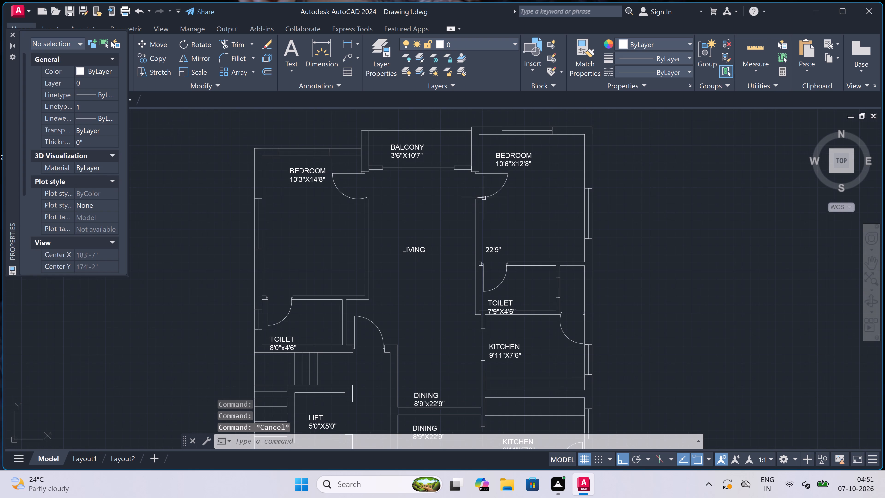
{"action": "scroll", "coordinate": [487, 250], "scroll_direction": "up", "scroll_amount": 2}
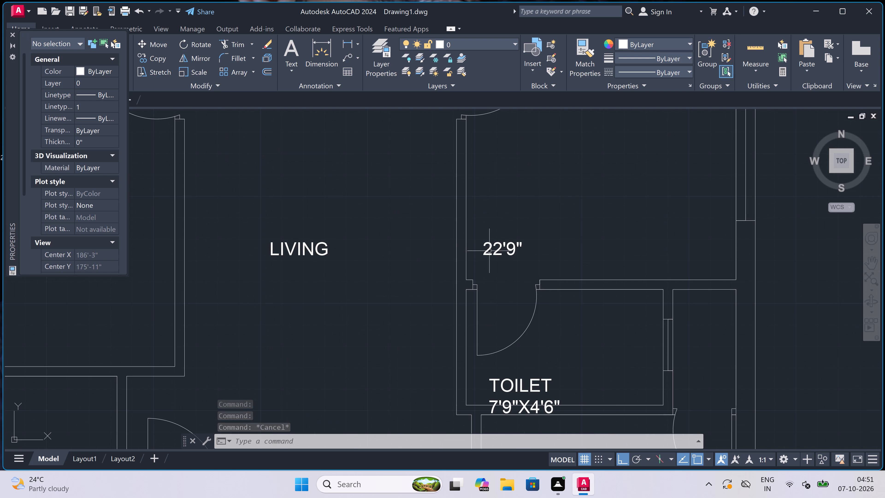
{"action": "left_click", "coordinate": [490, 251]}
{"action": "key", "text": "Delete"}
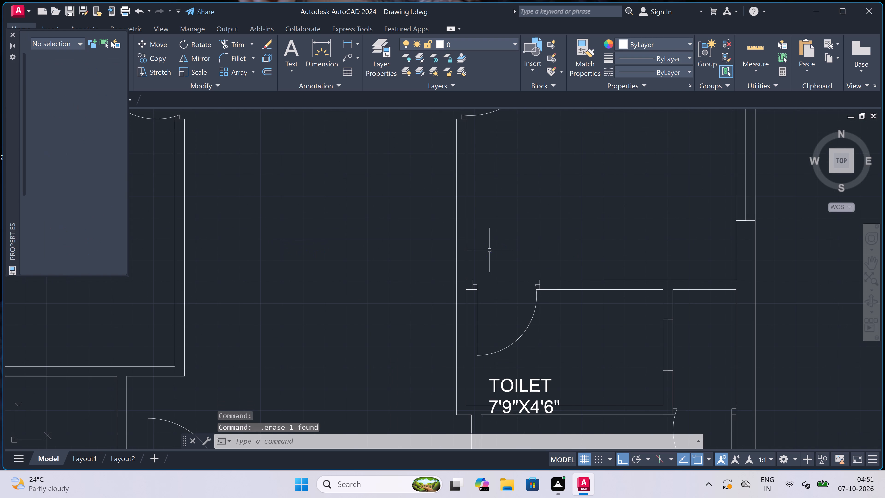
Add a two-line multiline text "LIVING" over "22'9"" in the middle of the northern flat's living room.
{"action": "scroll", "coordinate": [469, 252], "scroll_direction": "down", "scroll_amount": 3}
{"action": "scroll", "coordinate": [387, 249], "scroll_direction": "up", "scroll_amount": 2}
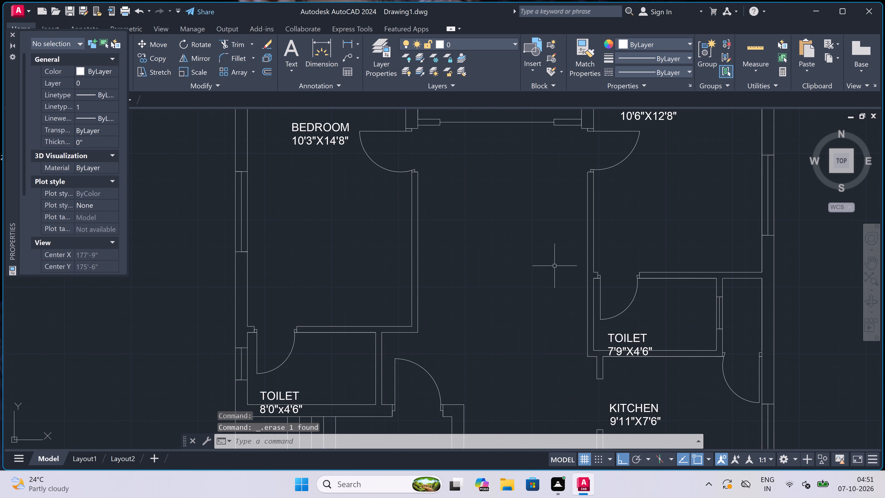
{"action": "scroll", "coordinate": [555, 266], "scroll_direction": "down", "scroll_amount": 1}
{"action": "scroll", "coordinate": [520, 264], "scroll_direction": "up", "scroll_amount": 1}
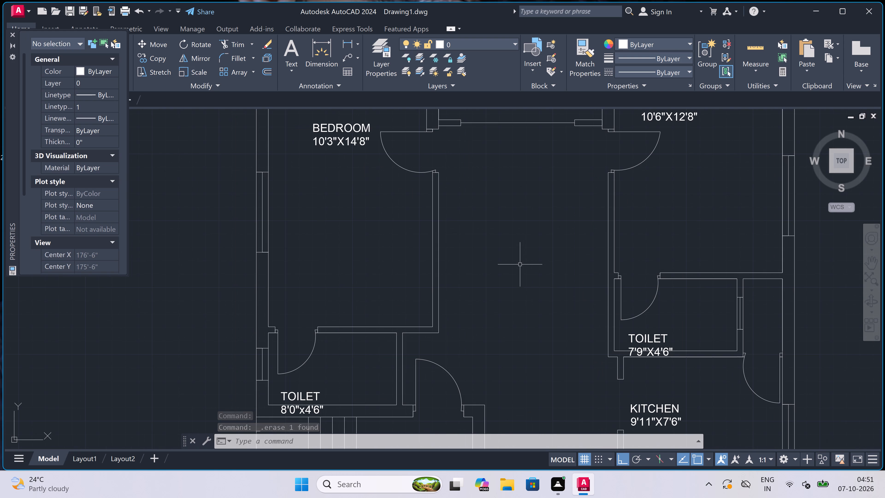
{"action": "type", "text": "mt"}
{"action": "key", "text": "space"}
{"action": "left_click_drag", "start_coordinate": [482, 247], "coordinate": [495, 248]}
{"action": "left_click", "coordinate": [675, 249]}
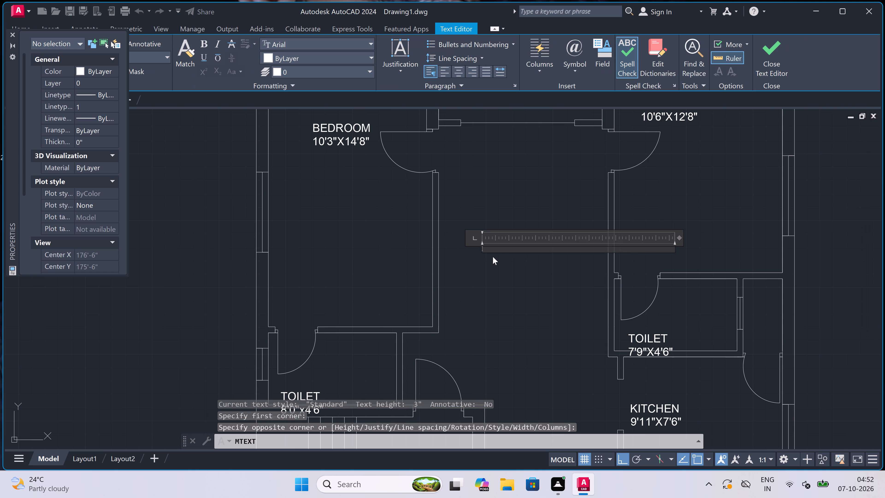
{"action": "scroll", "coordinate": [504, 253], "scroll_direction": "up", "scroll_amount": 2}
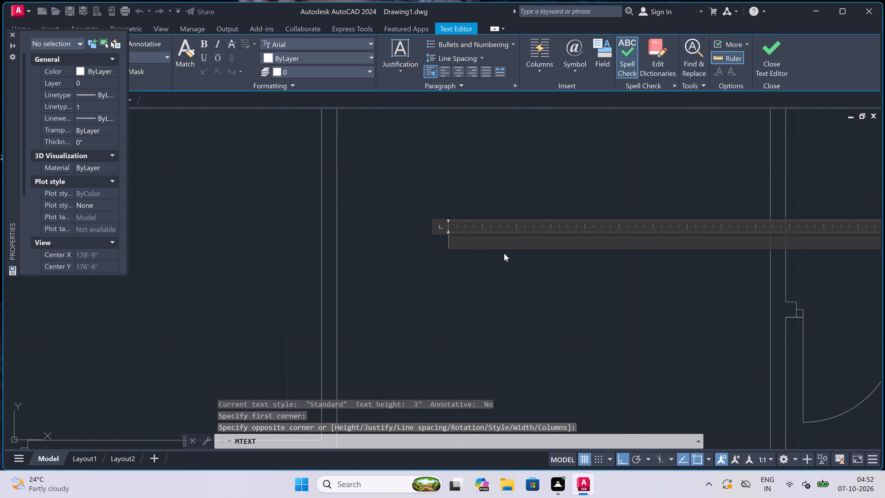
{"action": "type", "text": "LIVING"}
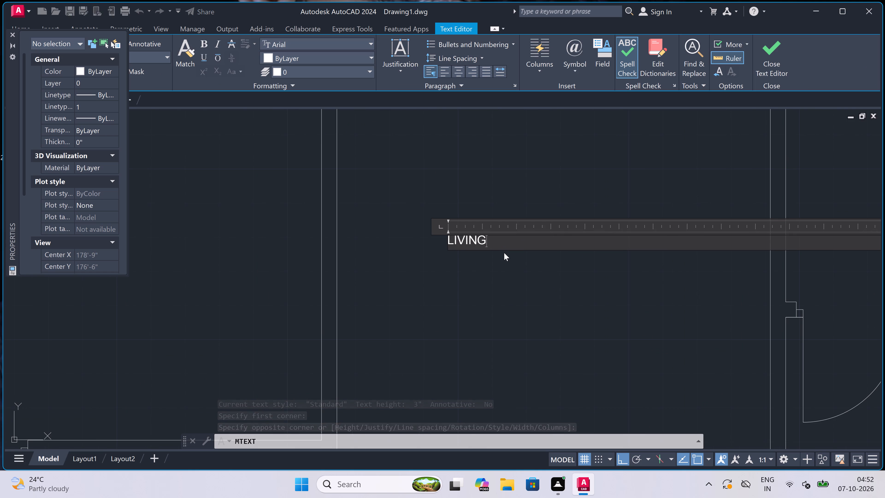
{"action": "key", "text": "Return"}
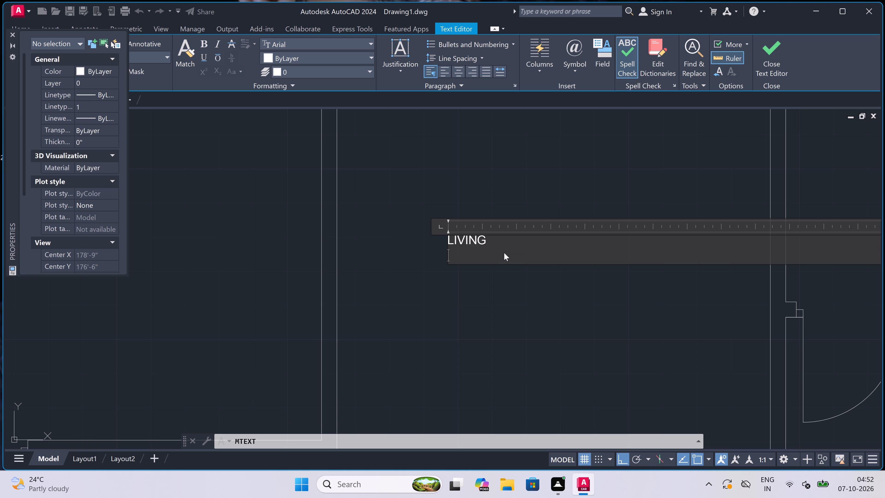
{"action": "type", "text": "22'"}
{"action": "key", "text": "9"}
{"action": "key", "text": "shift+quotedbl"}
{"action": "left_click_drag", "start_coordinate": [450, 307], "coordinate": [452, 306]}
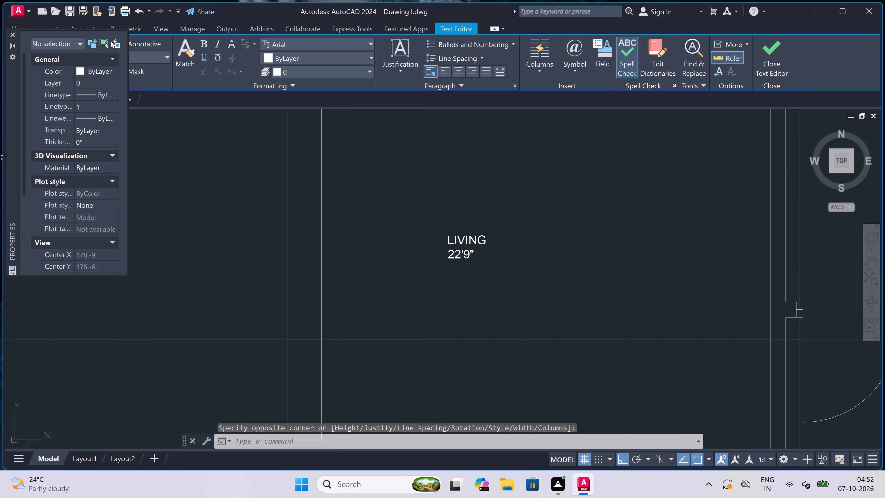
Set the text height of the new LIVING 22'9" label to 6".
{"action": "scroll", "coordinate": [504, 264], "scroll_direction": "down", "scroll_amount": 5}
{"action": "scroll", "coordinate": [487, 260], "scroll_direction": "up", "scroll_amount": 5}
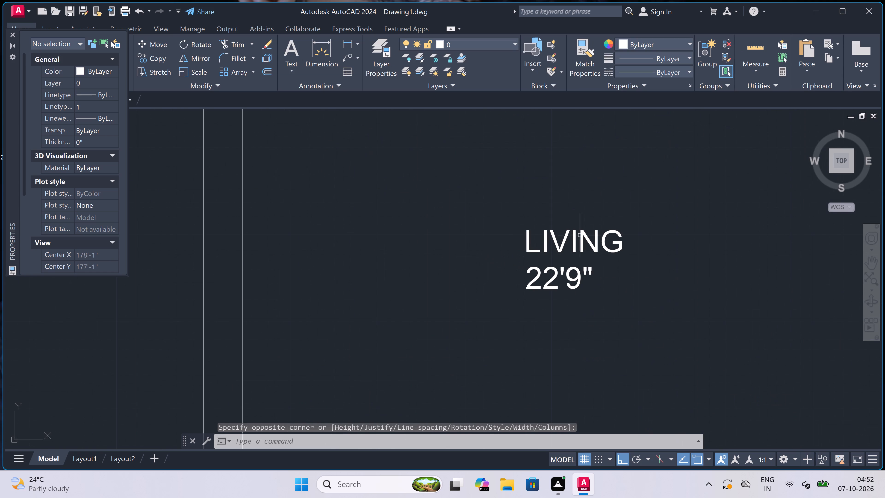
{"action": "left_click", "coordinate": [579, 232]}
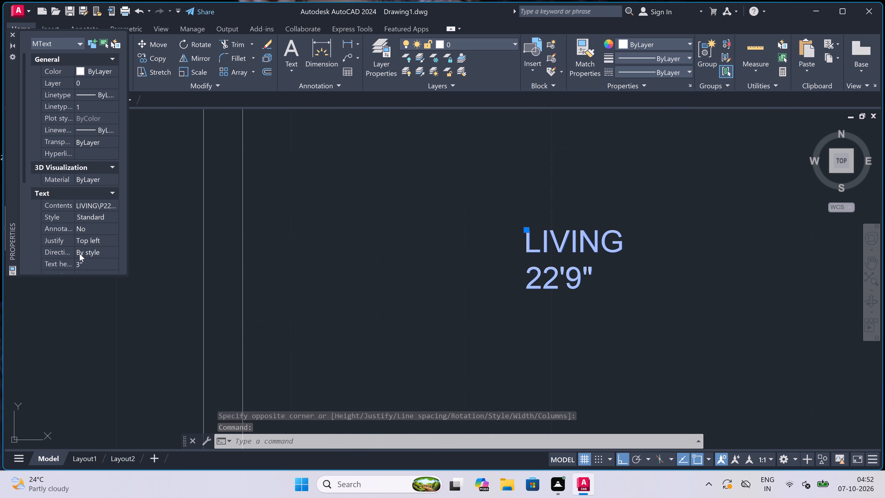
{"action": "left_click", "coordinate": [91, 266]}
{"action": "key", "text": "BackSpace"}
{"action": "key", "text": "BackSpace"}
{"action": "key", "text": "BackSpace"}
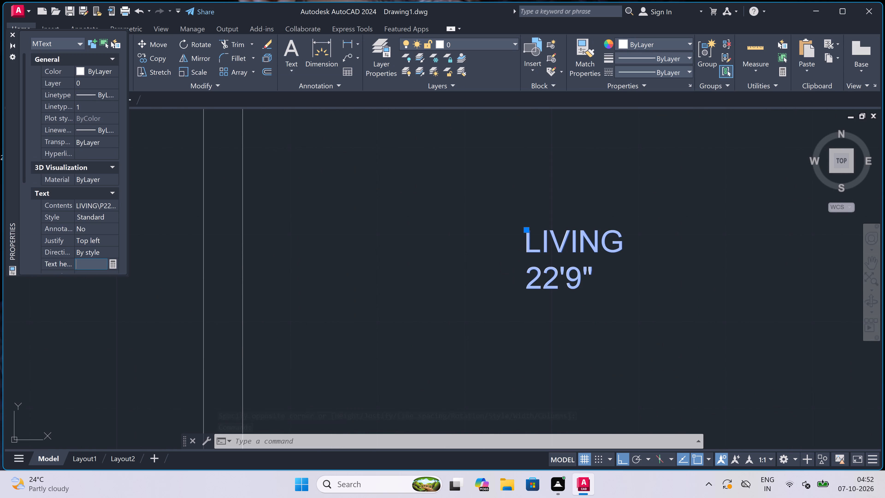
{"action": "key", "text": "6"}
{"action": "key", "text": "shift+quotedbl"}
{"action": "left_click", "coordinate": [309, 278]}
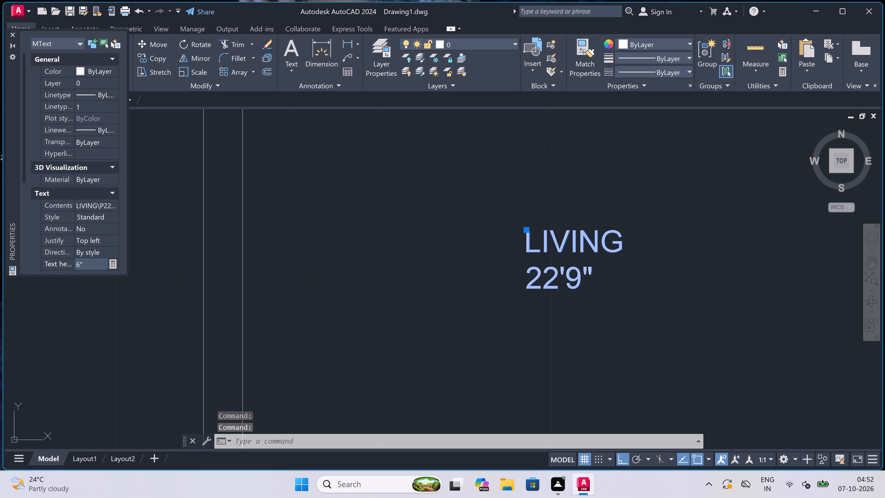
{"action": "key", "text": "Escape"}
Move the TOILET 7'9"X4'6" label straight north by about 6" so it clears the toilet's south wall.
{"action": "scroll", "coordinate": [398, 280], "scroll_direction": "down", "scroll_amount": 7}
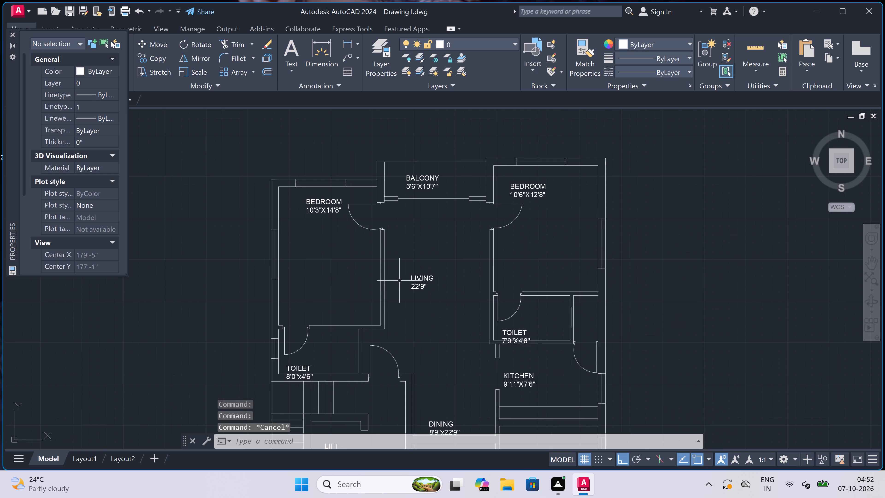
{"action": "scroll", "coordinate": [399, 281], "scroll_direction": "down", "scroll_amount": 2}
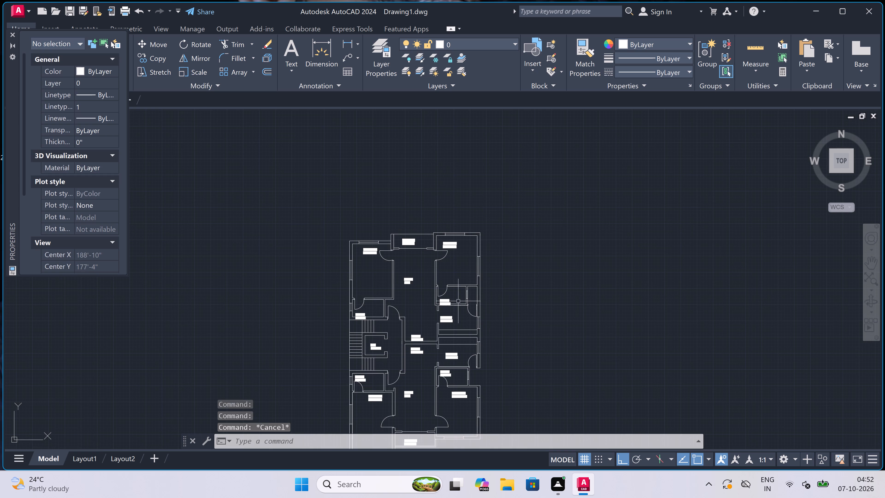
{"action": "scroll", "coordinate": [447, 305], "scroll_direction": "up", "scroll_amount": 6}
{"action": "left_click", "coordinate": [424, 284]}
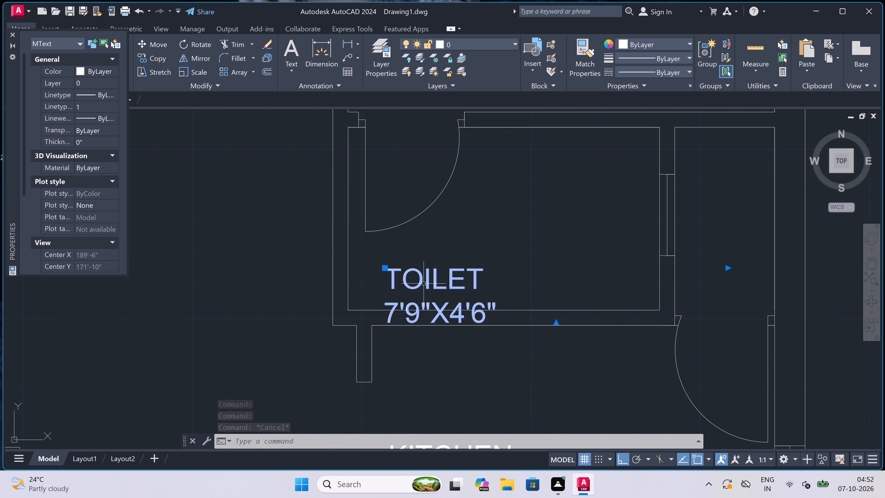
{"action": "left_click", "coordinate": [386, 267]}
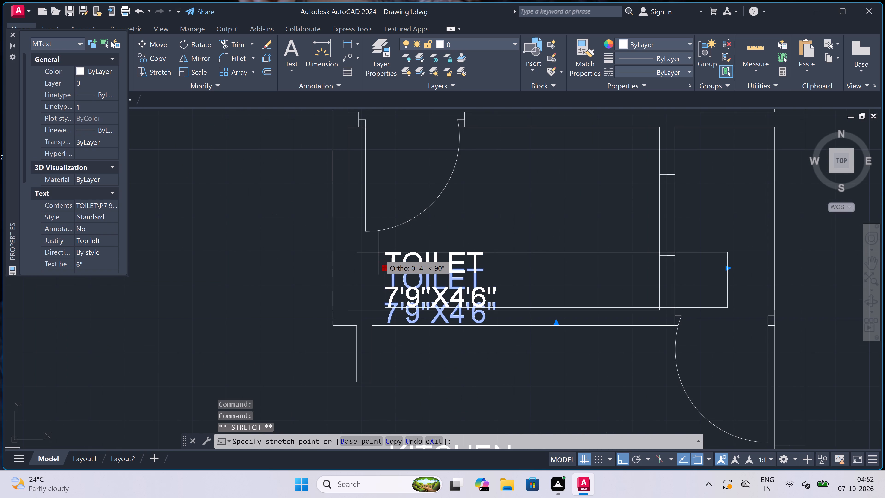
{"action": "scroll", "coordinate": [379, 252], "scroll_direction": "up", "scroll_amount": 3}
{"action": "scroll", "coordinate": [384, 239], "scroll_direction": "down", "scroll_amount": 2}
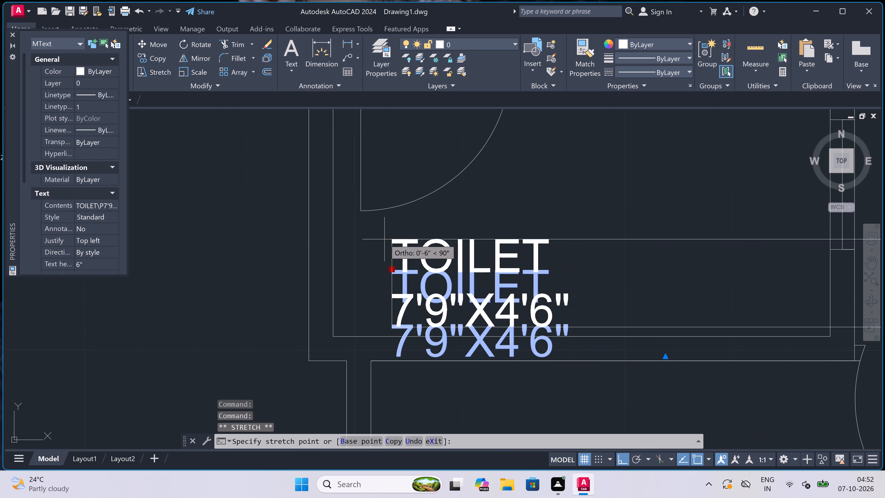
{"action": "left_click", "coordinate": [387, 233]}
{"action": "key", "text": "Escape"}
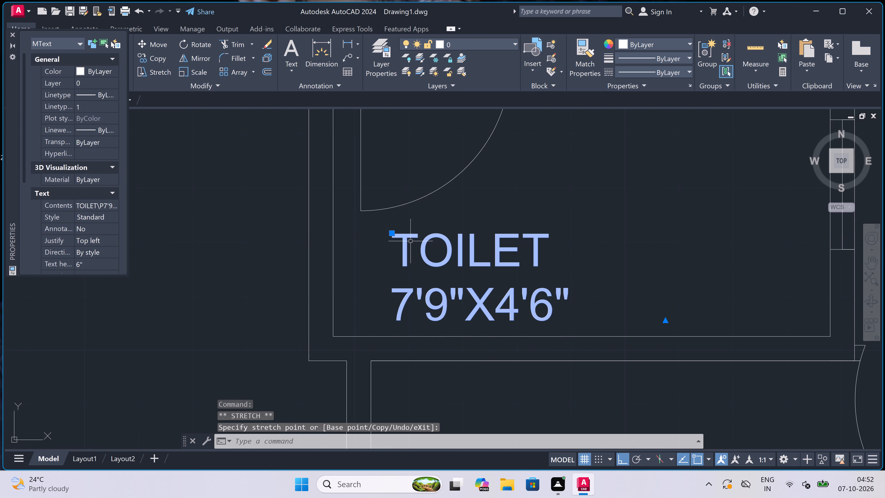
Move the northern flat's DINING 8'9"x22'9" label slightly north, away from the dining room's south wall.
{"action": "scroll", "coordinate": [409, 241], "scroll_direction": "down", "scroll_amount": 5}
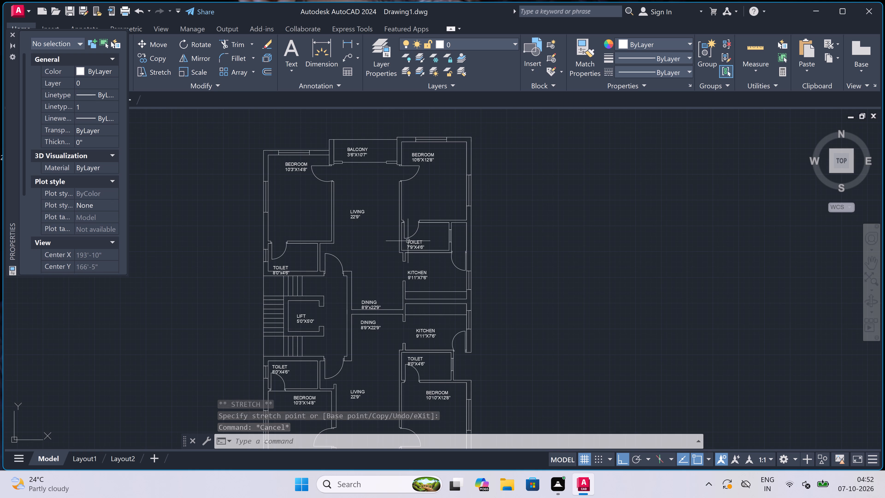
{"action": "scroll", "coordinate": [351, 298], "scroll_direction": "up", "scroll_amount": 3}
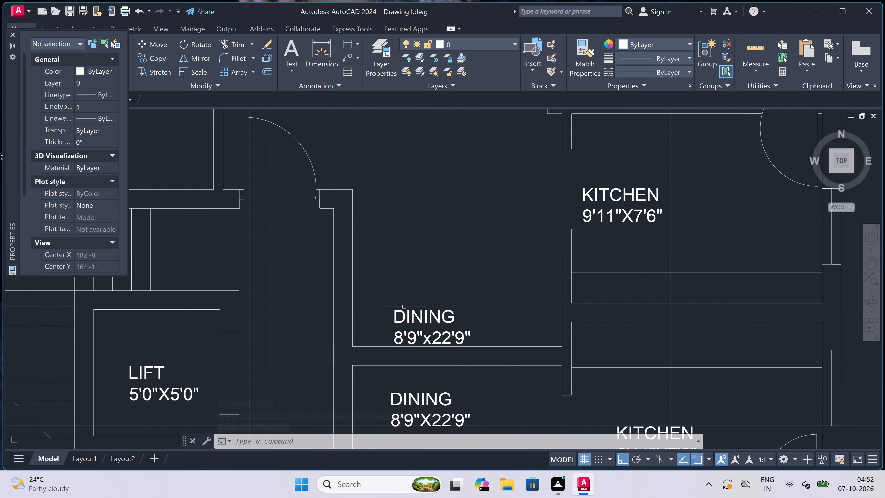
{"action": "scroll", "coordinate": [401, 320], "scroll_direction": "up", "scroll_amount": 2}
{"action": "left_click", "coordinate": [405, 317]}
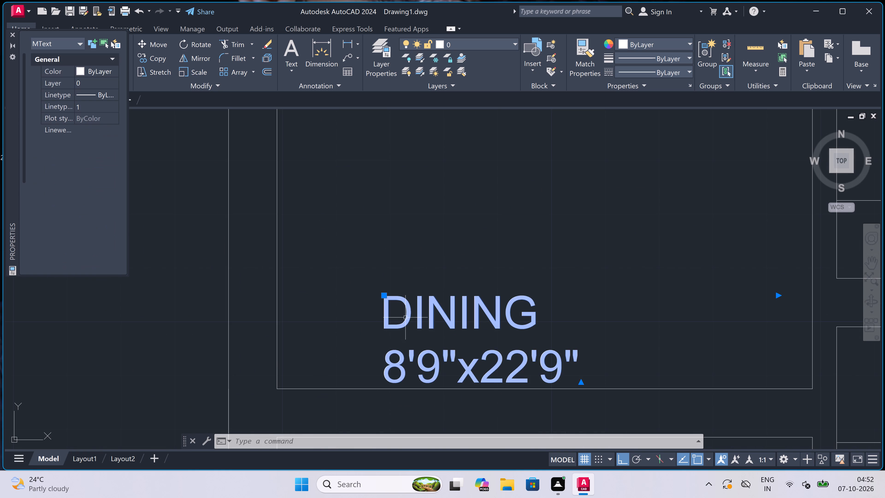
{"action": "left_click", "coordinate": [385, 296]}
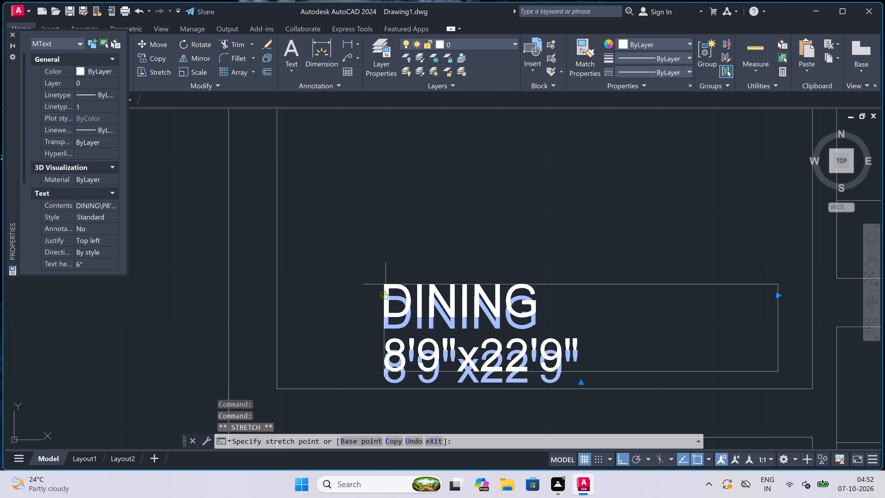
{"action": "left_click", "coordinate": [385, 284]}
{"action": "left_click", "coordinate": [385, 297]}
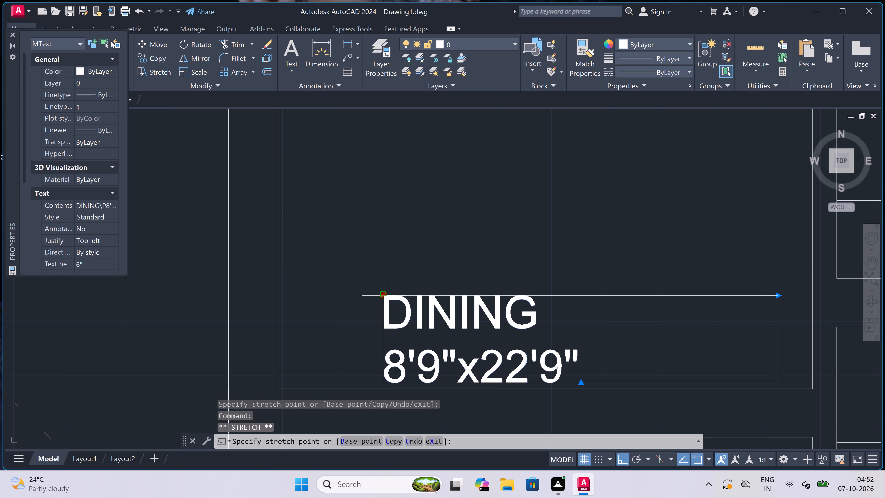
{"action": "left_click", "coordinate": [385, 282]}
{"action": "key", "text": "Escape"}
{"action": "scroll", "coordinate": [399, 273], "scroll_direction": "down", "scroll_amount": 5}
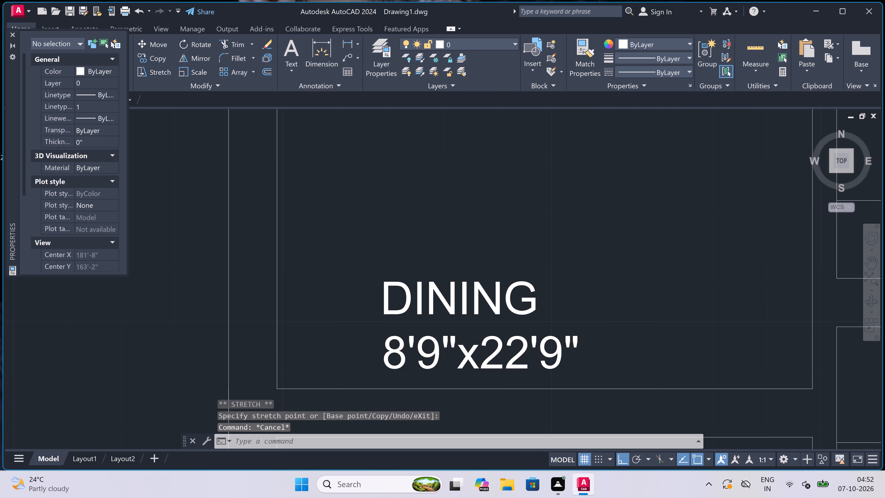
{"action": "scroll", "coordinate": [399, 274], "scroll_direction": "down", "scroll_amount": 2}
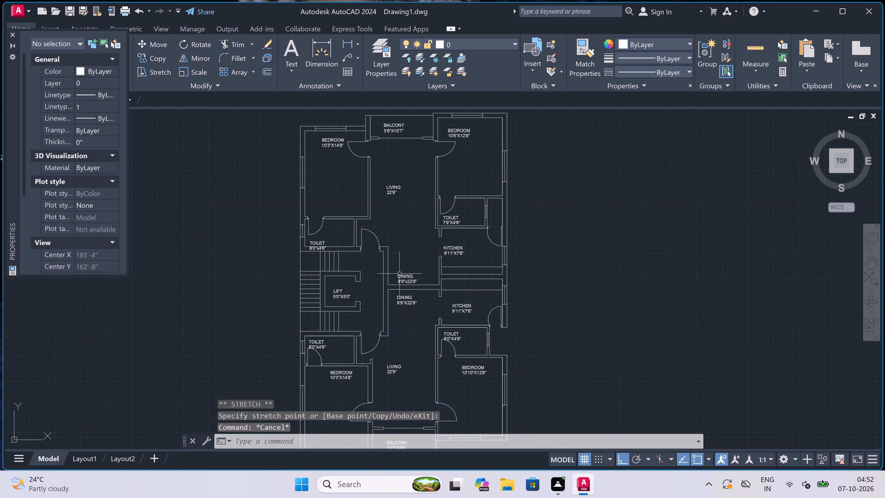
Draw a straight north-south line across the lift's door opening, closing it between the two jambs midway through the wall thickness.
{"action": "scroll", "coordinate": [352, 296], "scroll_direction": "up", "scroll_amount": 3}
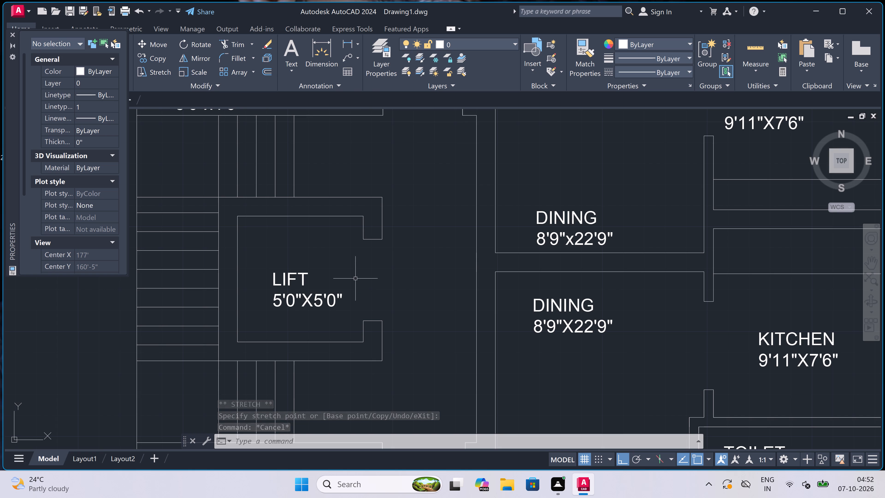
{"action": "scroll", "coordinate": [363, 254], "scroll_direction": "up", "scroll_amount": 1}
{"action": "key", "text": "l"}
{"action": "key", "text": "space"}
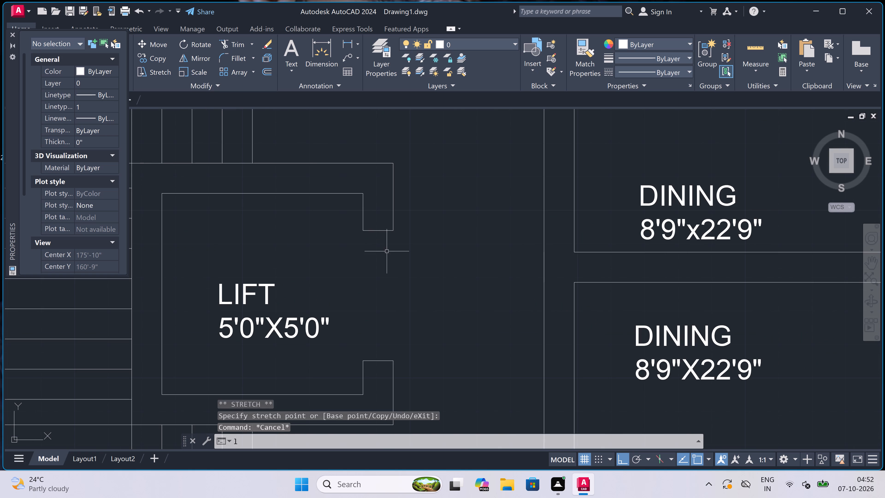
{"action": "left_click", "coordinate": [379, 232]}
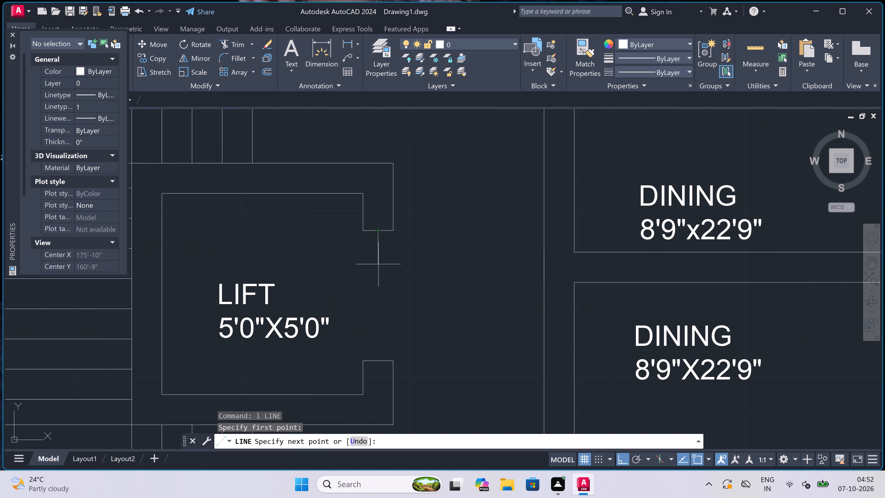
{"action": "left_click", "coordinate": [378, 359]}
{"action": "key", "text": "Escape"}
Move the TOILET 8'0"X4'6" label in the southern flat's west toilet straight north by about 4", away from the door swing.
{"action": "scroll", "coordinate": [399, 312], "scroll_direction": "down", "scroll_amount": 6}
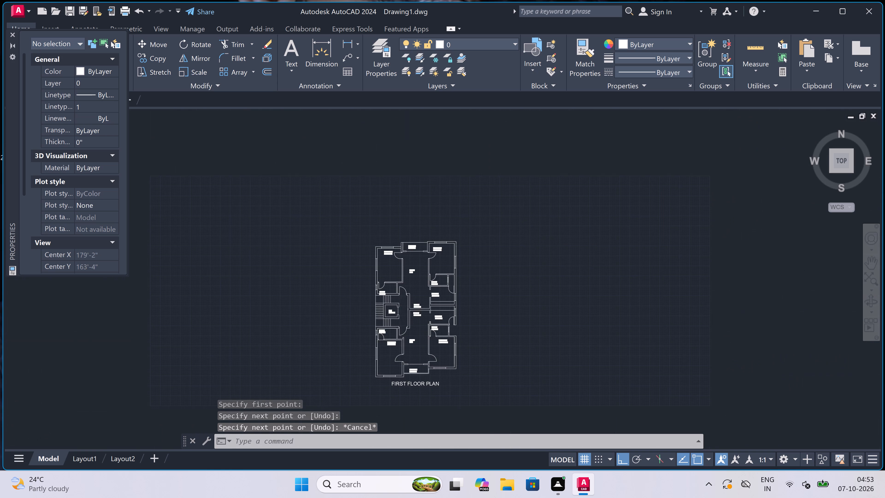
{"action": "scroll", "coordinate": [378, 345], "scroll_direction": "up", "scroll_amount": 4}
{"action": "scroll", "coordinate": [379, 245], "scroll_direction": "up", "scroll_amount": 2}
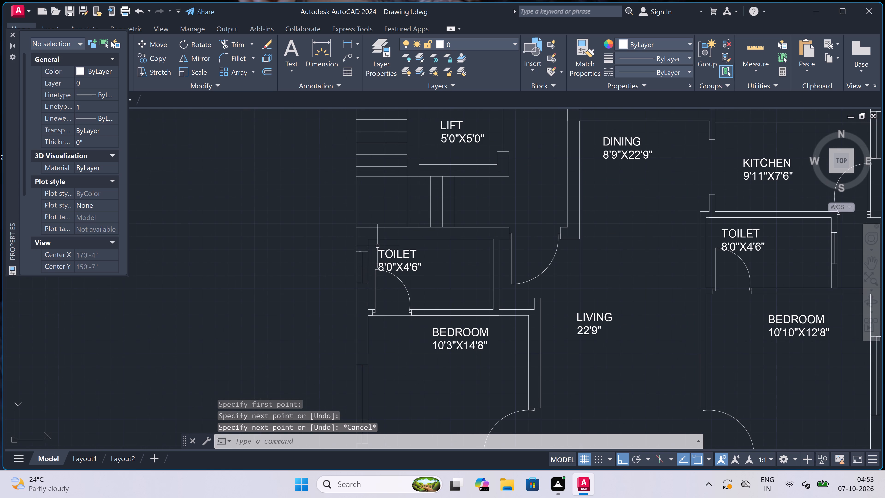
{"action": "left_click", "coordinate": [382, 262]}
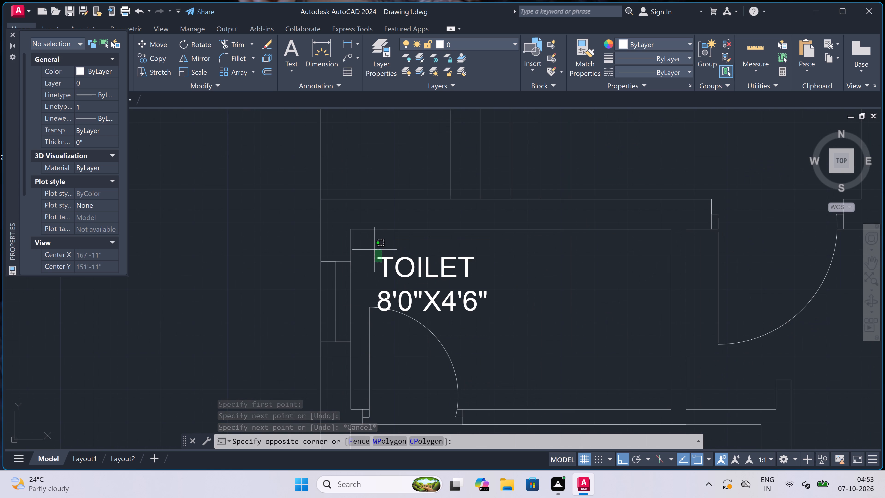
{"action": "left_click", "coordinate": [372, 252]}
{"action": "double_click", "coordinate": [380, 257]}
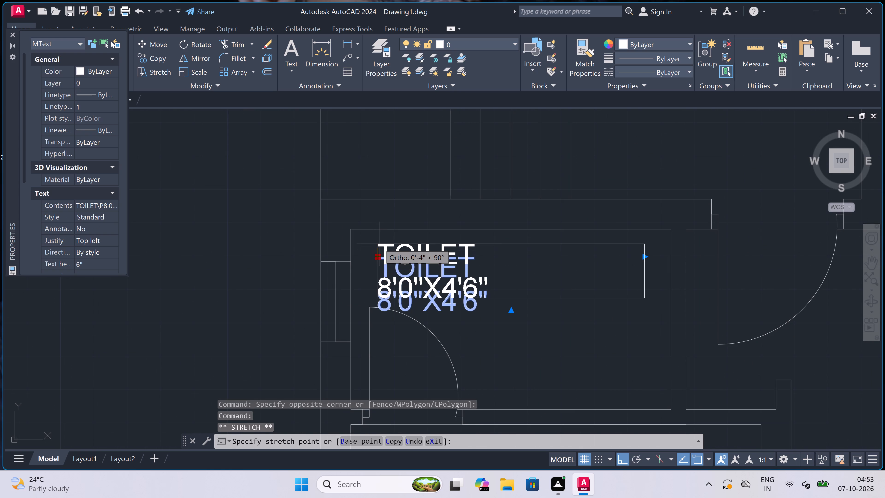
{"action": "scroll", "coordinate": [379, 244], "scroll_direction": "up", "scroll_amount": 3}
{"action": "left_click", "coordinate": [382, 231]}
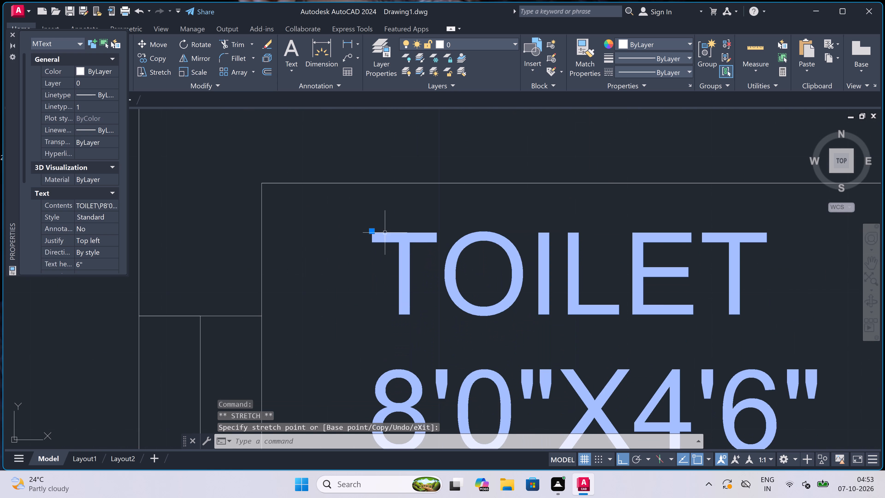
{"action": "key", "text": "Escape"}
Move the southern flat's BALCONY 10'7"X3'6" label slightly north, away from the balcony's outer wall.
{"action": "scroll", "coordinate": [387, 235], "scroll_direction": "down", "scroll_amount": 9}
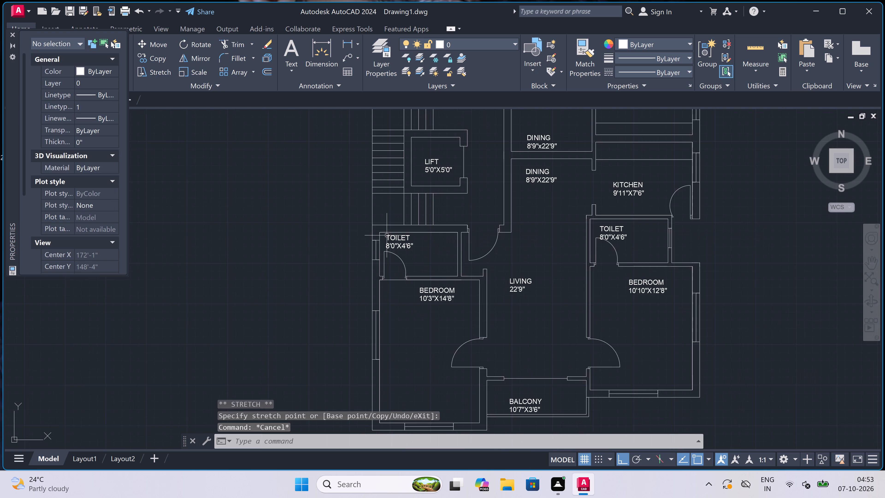
{"action": "scroll", "coordinate": [387, 235], "scroll_direction": "down", "scroll_amount": 1}
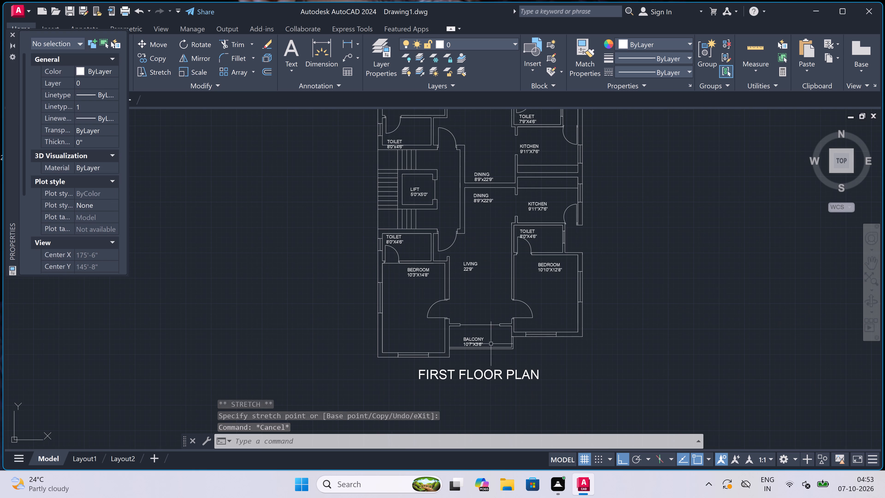
{"action": "scroll", "coordinate": [476, 345], "scroll_direction": "up", "scroll_amount": 4}
{"action": "left_click", "coordinate": [466, 306]}
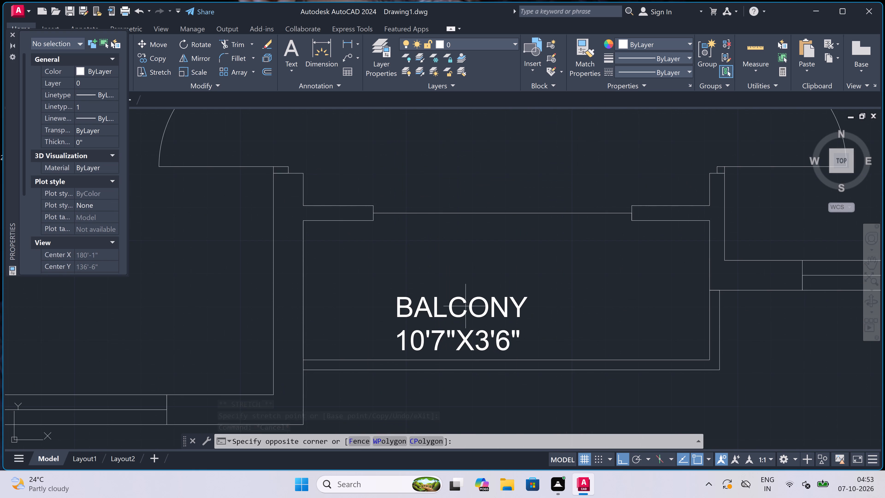
{"action": "left_click", "coordinate": [403, 319]}
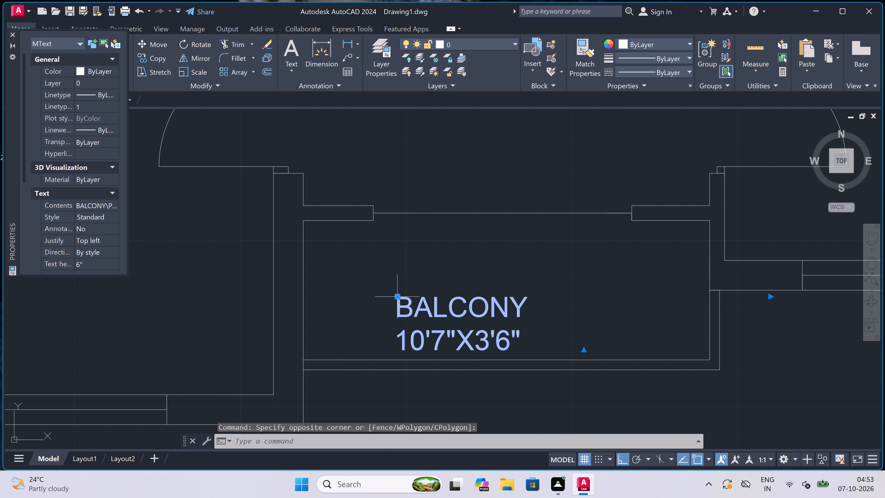
{"action": "left_click", "coordinate": [399, 299]}
{"action": "left_click", "coordinate": [405, 270]}
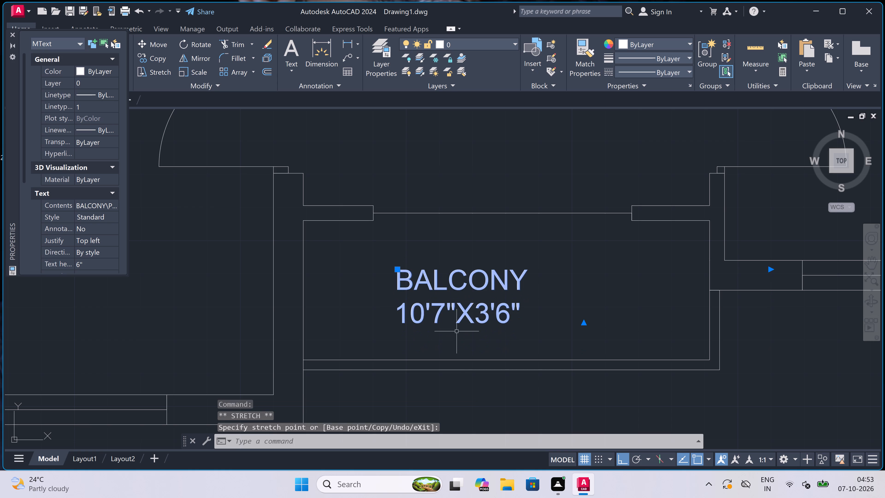
{"action": "key", "text": "Escape"}
Move the TOILET 8'0"x4'6" label in the northern flat's west toilet straight north by about 8" so it clears the south wall.
{"action": "scroll", "coordinate": [457, 332], "scroll_direction": "down", "scroll_amount": 6}
{"action": "scroll", "coordinate": [465, 191], "scroll_direction": "up", "scroll_amount": 2}
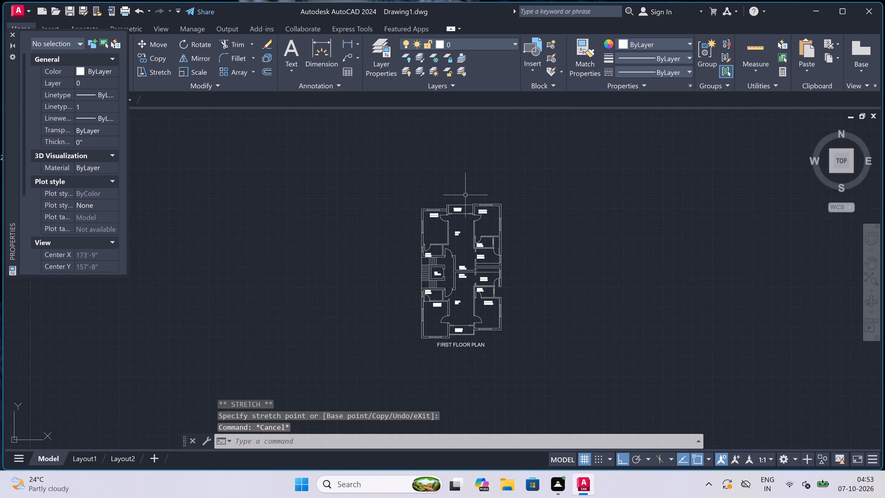
{"action": "scroll", "coordinate": [465, 191], "scroll_direction": "up", "scroll_amount": 1}
{"action": "scroll", "coordinate": [466, 197], "scroll_direction": "down", "scroll_amount": 2}
{"action": "scroll", "coordinate": [431, 254], "scroll_direction": "up", "scroll_amount": 1}
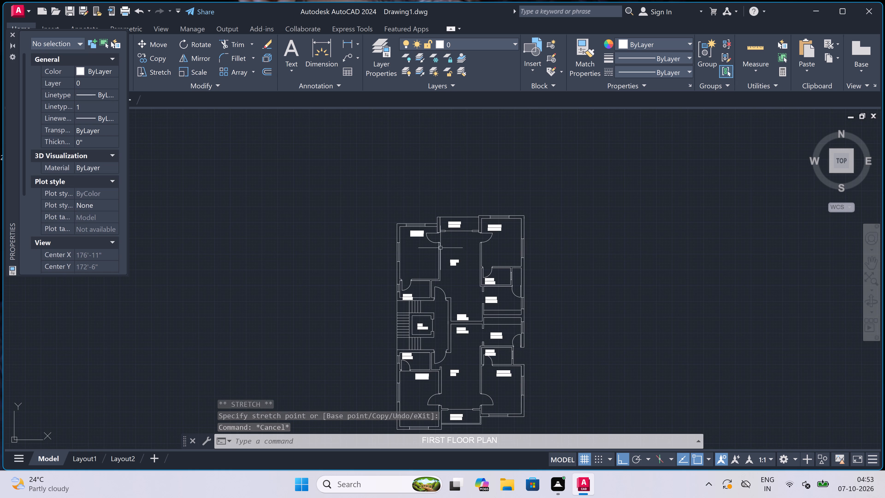
{"action": "scroll", "coordinate": [431, 254], "scroll_direction": "up", "scroll_amount": 1}
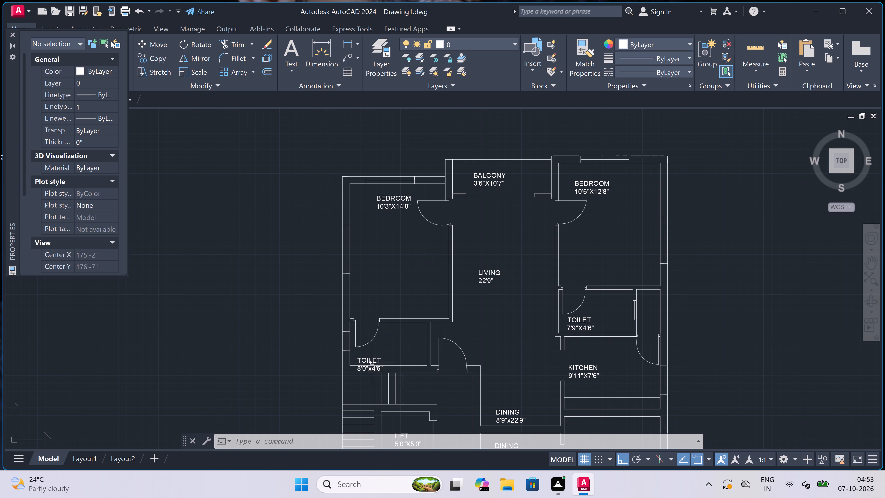
{"action": "scroll", "coordinate": [364, 361], "scroll_direction": "up", "scroll_amount": 3}
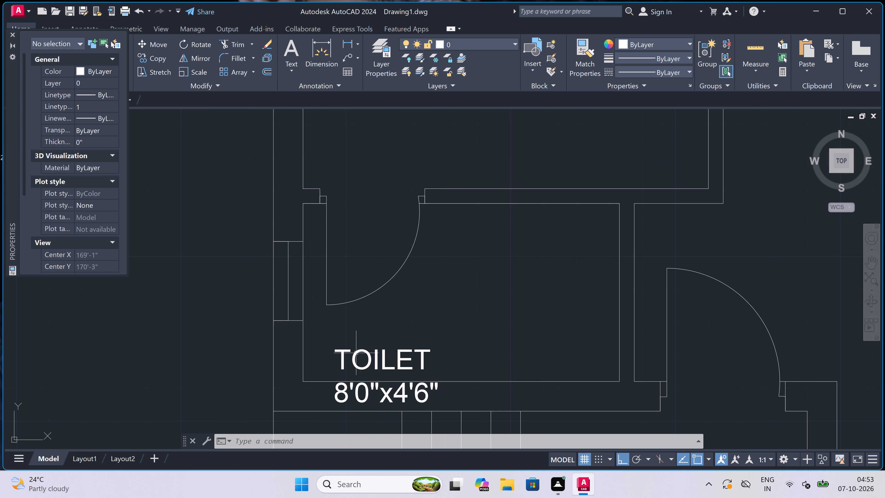
{"action": "left_click", "coordinate": [355, 353]}
{"action": "left_click", "coordinate": [336, 348]}
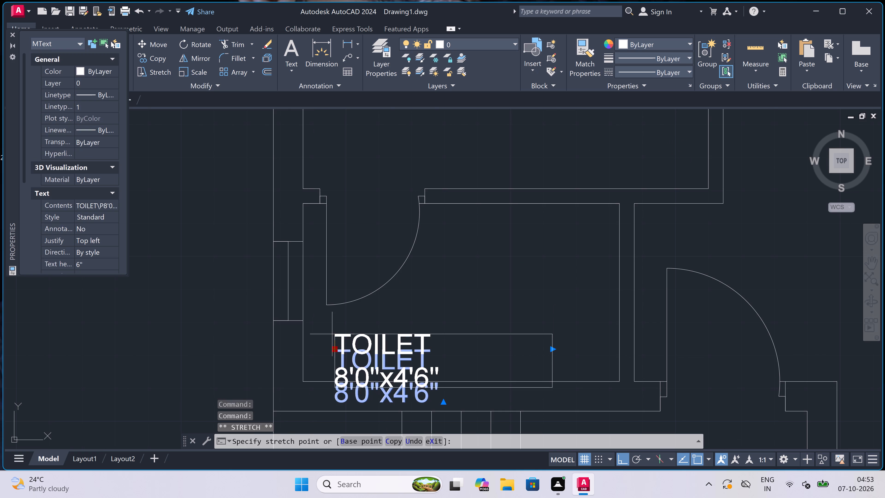
{"action": "scroll", "coordinate": [327, 326], "scroll_direction": "up", "scroll_amount": 3}
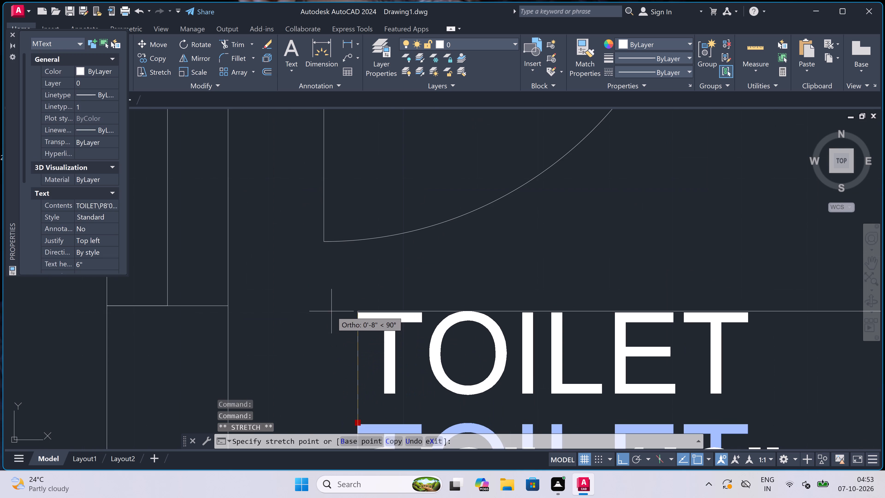
{"action": "left_click", "coordinate": [333, 308]}
{"action": "key", "text": "Escape"}
Move the TOILET 8'0"X4'6" label in the southern flat's east toilet slightly north so it clears the door swing.
{"action": "scroll", "coordinate": [409, 286], "scroll_direction": "down", "scroll_amount": 4}
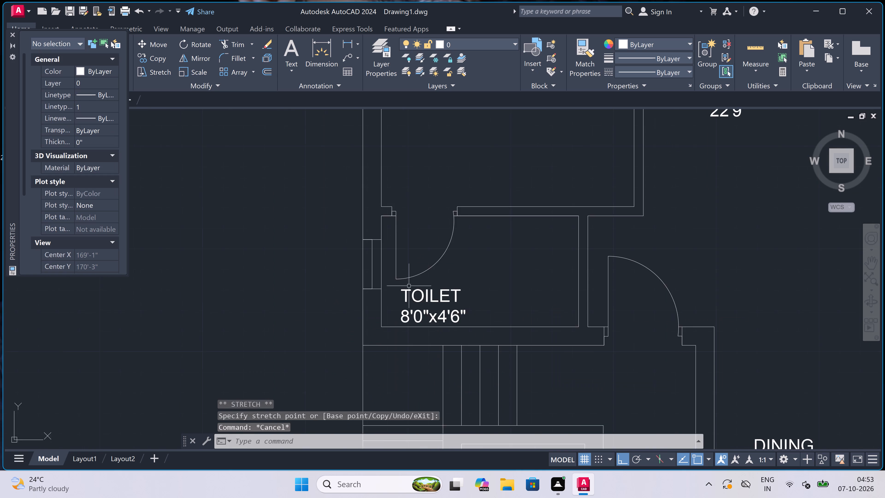
{"action": "scroll", "coordinate": [409, 286], "scroll_direction": "down", "scroll_amount": 3}
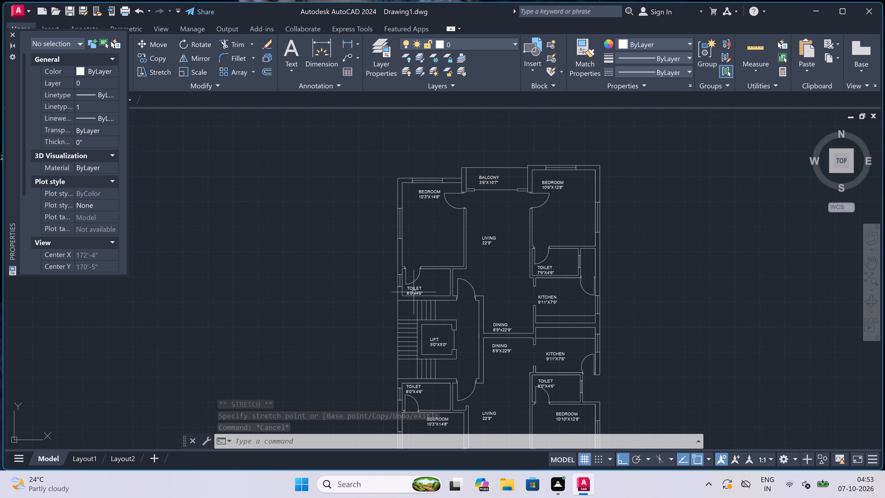
{"action": "scroll", "coordinate": [424, 288], "scroll_direction": "down", "scroll_amount": 2}
{"action": "scroll", "coordinate": [453, 325], "scroll_direction": "up", "scroll_amount": 2}
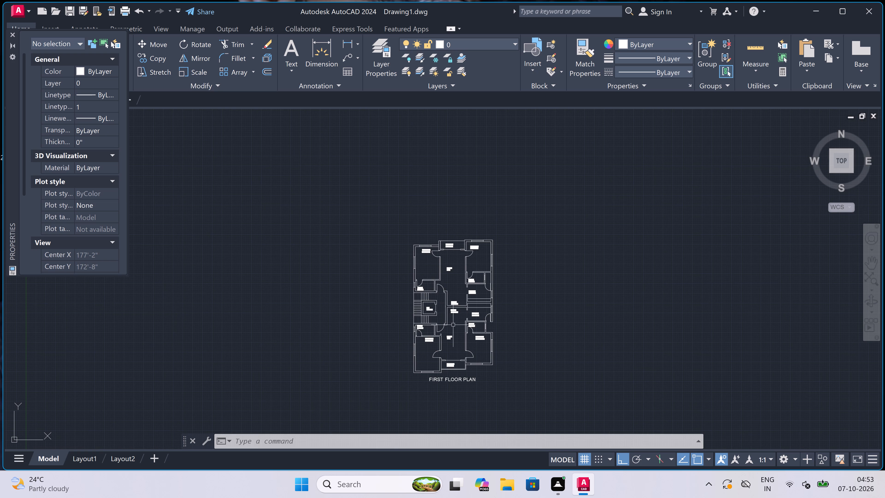
{"action": "scroll", "coordinate": [453, 325], "scroll_direction": "up", "scroll_amount": 2}
{"action": "scroll", "coordinate": [547, 324], "scroll_direction": "up", "scroll_amount": 3}
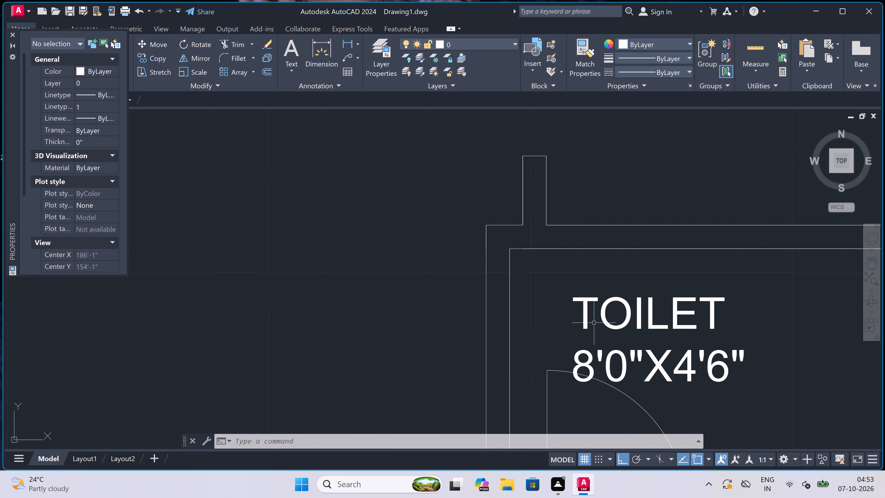
{"action": "left_click", "coordinate": [581, 300]}
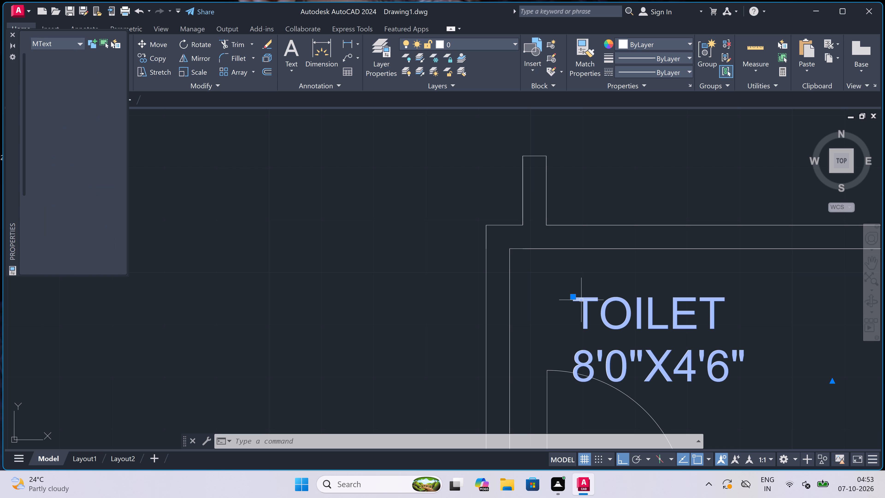
{"action": "left_click", "coordinate": [574, 296]}
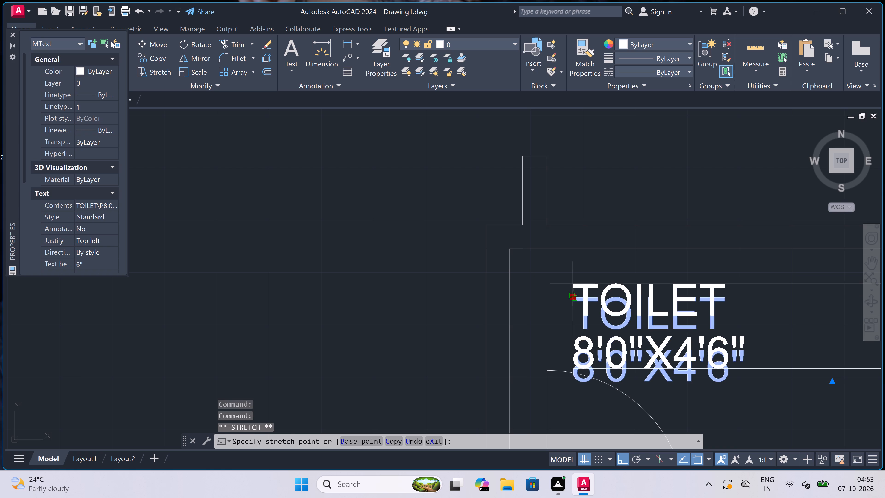
{"action": "scroll", "coordinate": [569, 268], "scroll_direction": "up", "scroll_amount": 4}
{"action": "left_click", "coordinate": [570, 264]}
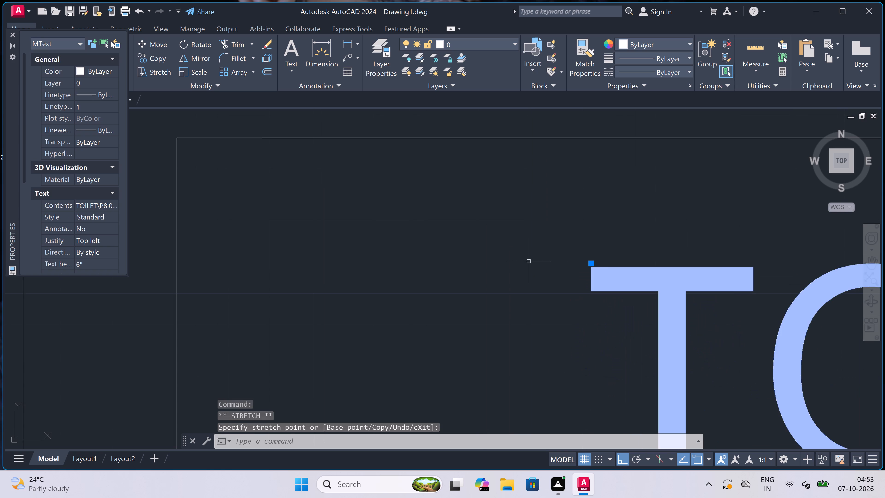
{"action": "scroll", "coordinate": [529, 261], "scroll_direction": "down", "scroll_amount": 6}
{"action": "key", "text": "Escape"}
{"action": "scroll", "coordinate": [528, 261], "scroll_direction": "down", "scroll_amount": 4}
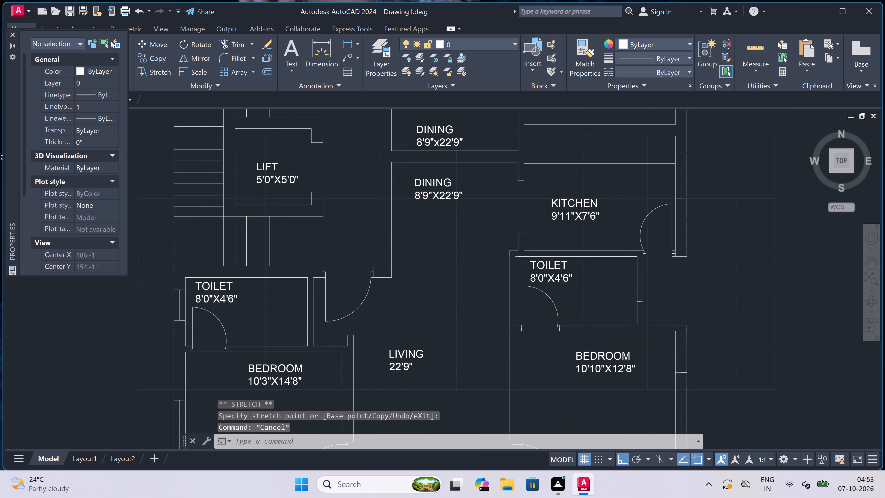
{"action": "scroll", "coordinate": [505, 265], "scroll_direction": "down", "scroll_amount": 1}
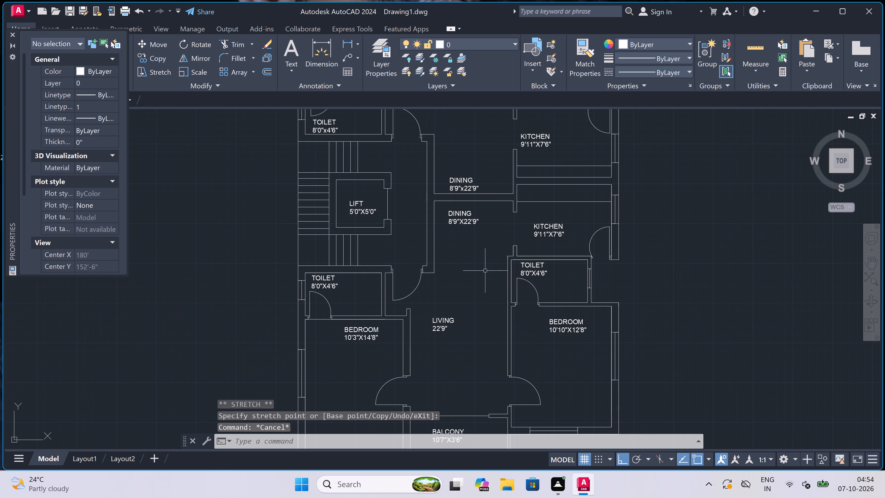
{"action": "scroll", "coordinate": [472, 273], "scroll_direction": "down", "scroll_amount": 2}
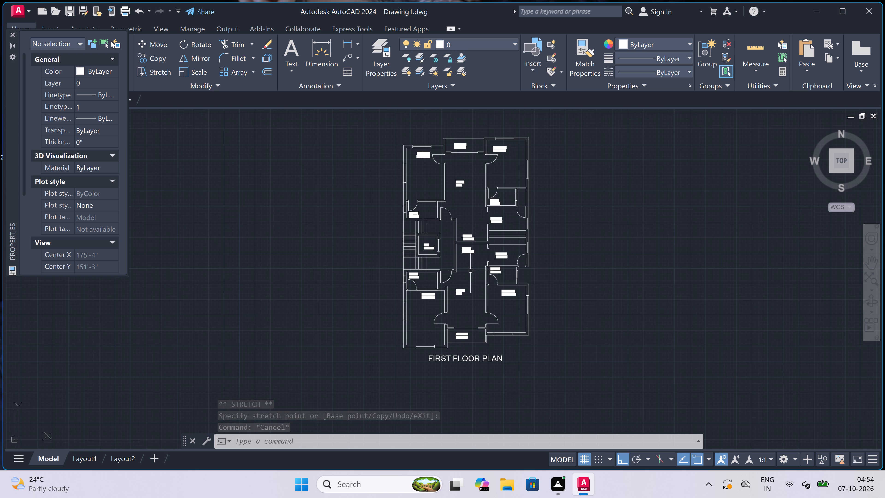
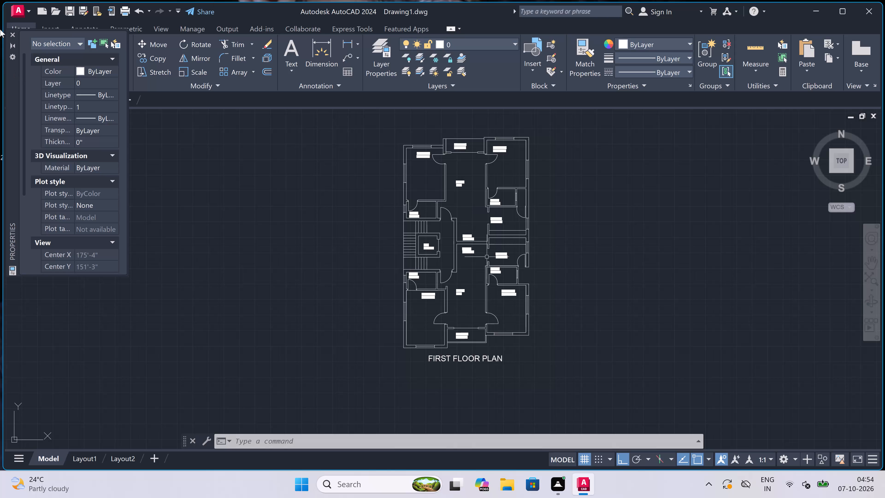
Open the recent drawing FIRST FLOOR PLAN -2 03-10-26.dwg as the source of furniture and fixtures.
{"action": "left_click", "coordinate": [11, 32]}
{"action": "left_click", "coordinate": [16, 4]}
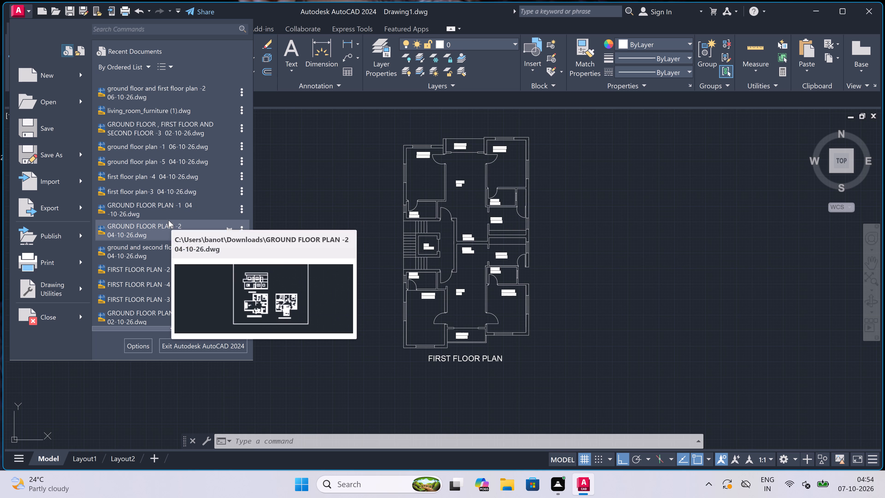
{"action": "double_click", "coordinate": [145, 269]}
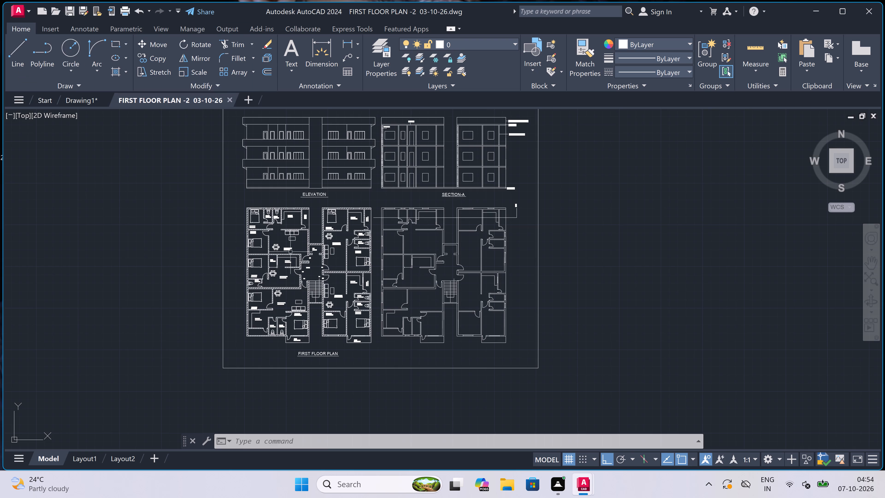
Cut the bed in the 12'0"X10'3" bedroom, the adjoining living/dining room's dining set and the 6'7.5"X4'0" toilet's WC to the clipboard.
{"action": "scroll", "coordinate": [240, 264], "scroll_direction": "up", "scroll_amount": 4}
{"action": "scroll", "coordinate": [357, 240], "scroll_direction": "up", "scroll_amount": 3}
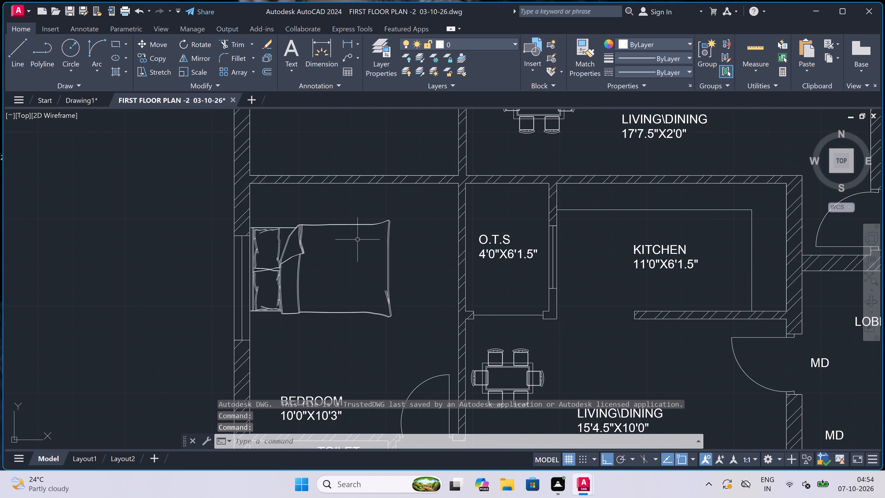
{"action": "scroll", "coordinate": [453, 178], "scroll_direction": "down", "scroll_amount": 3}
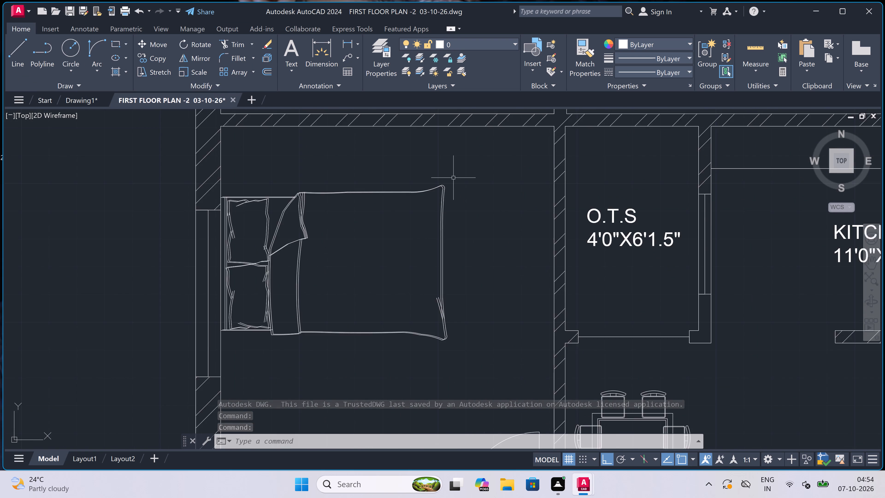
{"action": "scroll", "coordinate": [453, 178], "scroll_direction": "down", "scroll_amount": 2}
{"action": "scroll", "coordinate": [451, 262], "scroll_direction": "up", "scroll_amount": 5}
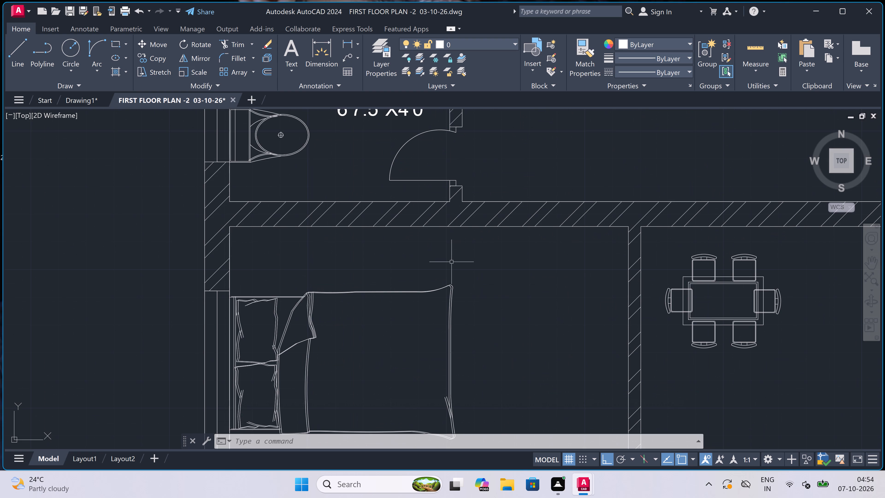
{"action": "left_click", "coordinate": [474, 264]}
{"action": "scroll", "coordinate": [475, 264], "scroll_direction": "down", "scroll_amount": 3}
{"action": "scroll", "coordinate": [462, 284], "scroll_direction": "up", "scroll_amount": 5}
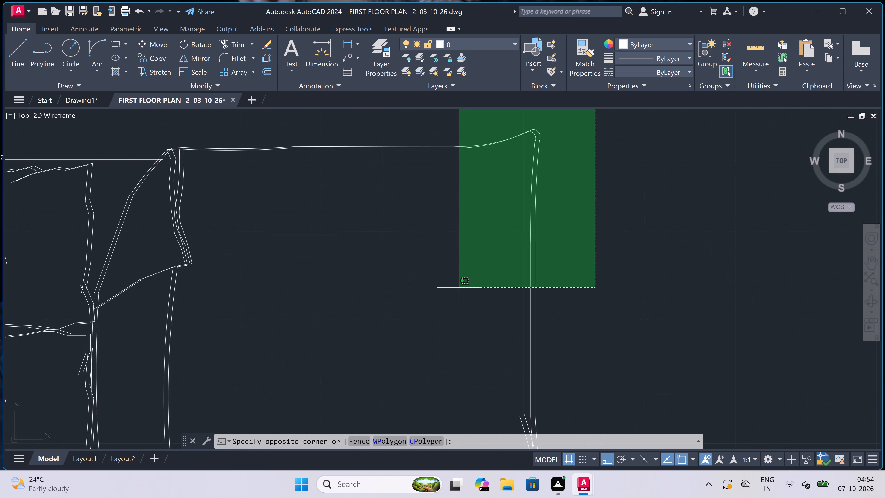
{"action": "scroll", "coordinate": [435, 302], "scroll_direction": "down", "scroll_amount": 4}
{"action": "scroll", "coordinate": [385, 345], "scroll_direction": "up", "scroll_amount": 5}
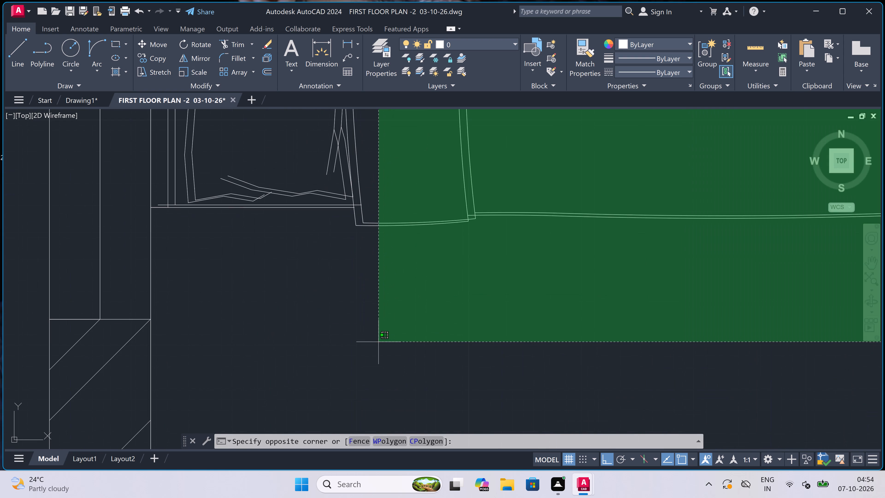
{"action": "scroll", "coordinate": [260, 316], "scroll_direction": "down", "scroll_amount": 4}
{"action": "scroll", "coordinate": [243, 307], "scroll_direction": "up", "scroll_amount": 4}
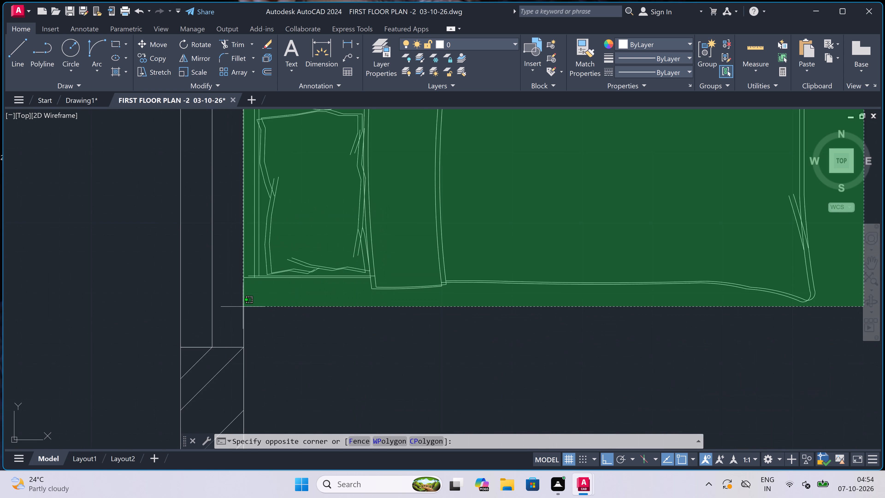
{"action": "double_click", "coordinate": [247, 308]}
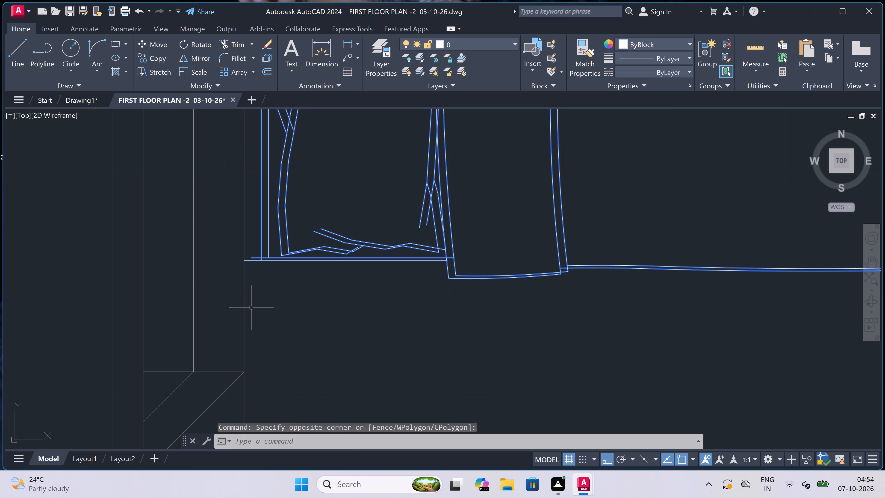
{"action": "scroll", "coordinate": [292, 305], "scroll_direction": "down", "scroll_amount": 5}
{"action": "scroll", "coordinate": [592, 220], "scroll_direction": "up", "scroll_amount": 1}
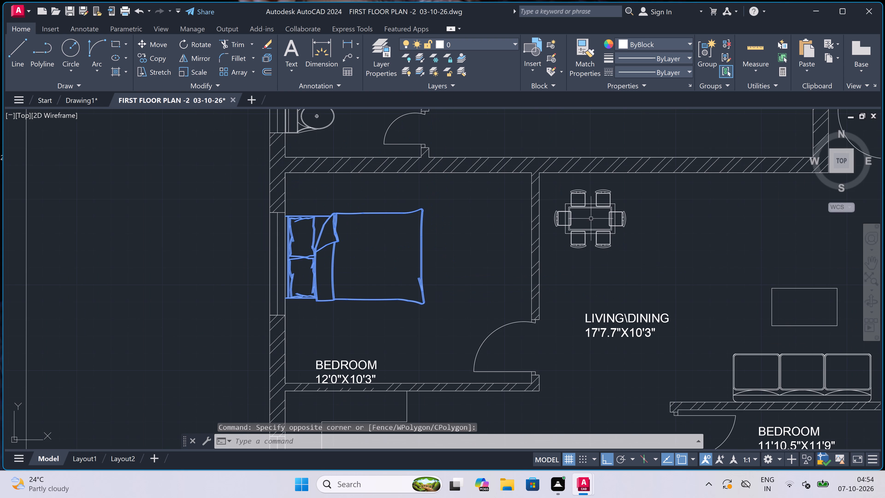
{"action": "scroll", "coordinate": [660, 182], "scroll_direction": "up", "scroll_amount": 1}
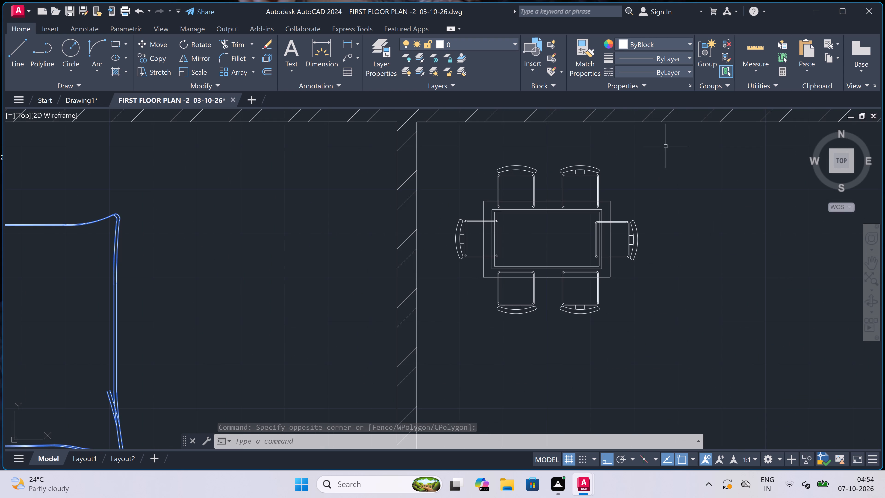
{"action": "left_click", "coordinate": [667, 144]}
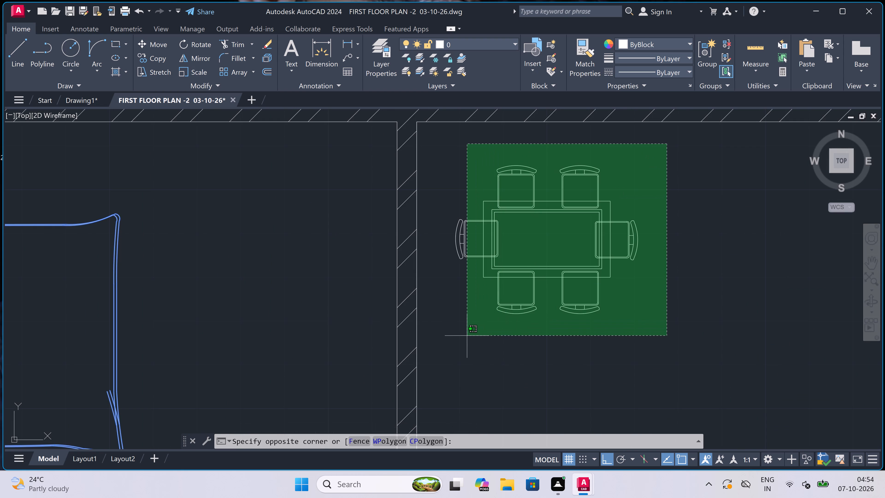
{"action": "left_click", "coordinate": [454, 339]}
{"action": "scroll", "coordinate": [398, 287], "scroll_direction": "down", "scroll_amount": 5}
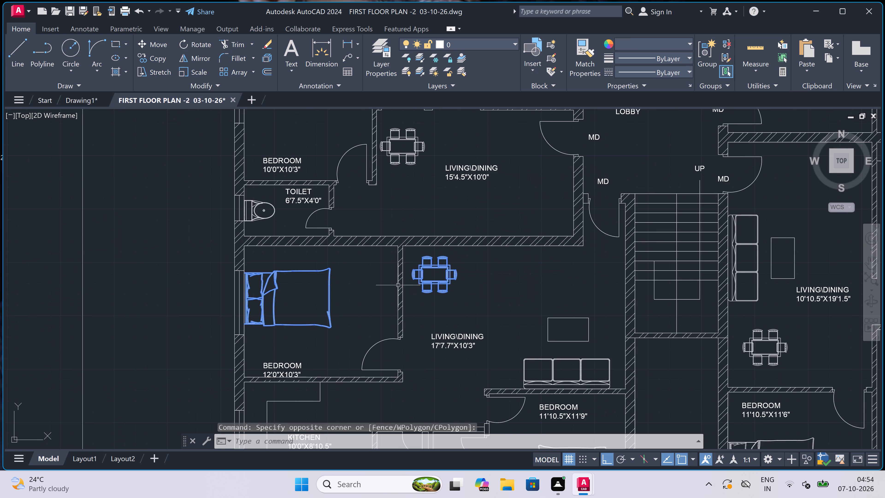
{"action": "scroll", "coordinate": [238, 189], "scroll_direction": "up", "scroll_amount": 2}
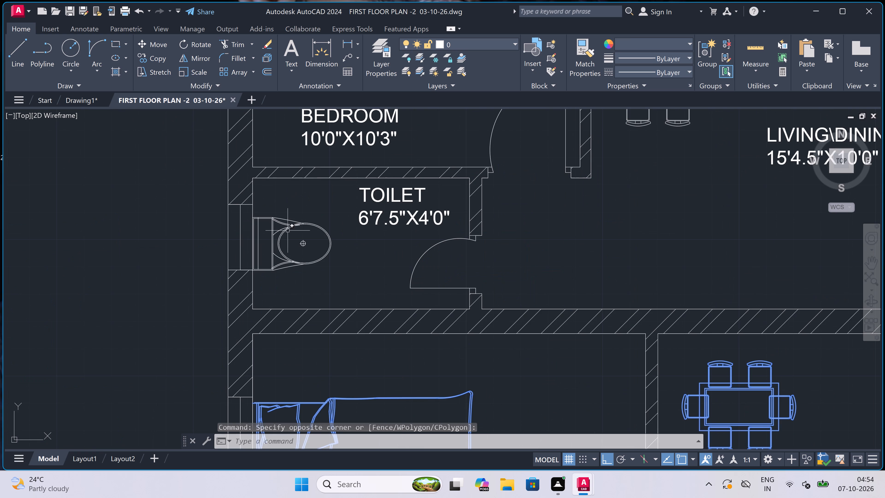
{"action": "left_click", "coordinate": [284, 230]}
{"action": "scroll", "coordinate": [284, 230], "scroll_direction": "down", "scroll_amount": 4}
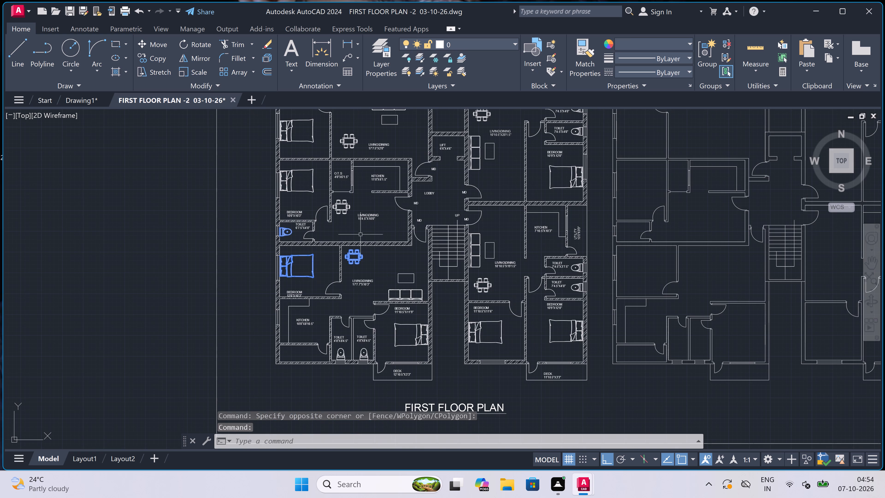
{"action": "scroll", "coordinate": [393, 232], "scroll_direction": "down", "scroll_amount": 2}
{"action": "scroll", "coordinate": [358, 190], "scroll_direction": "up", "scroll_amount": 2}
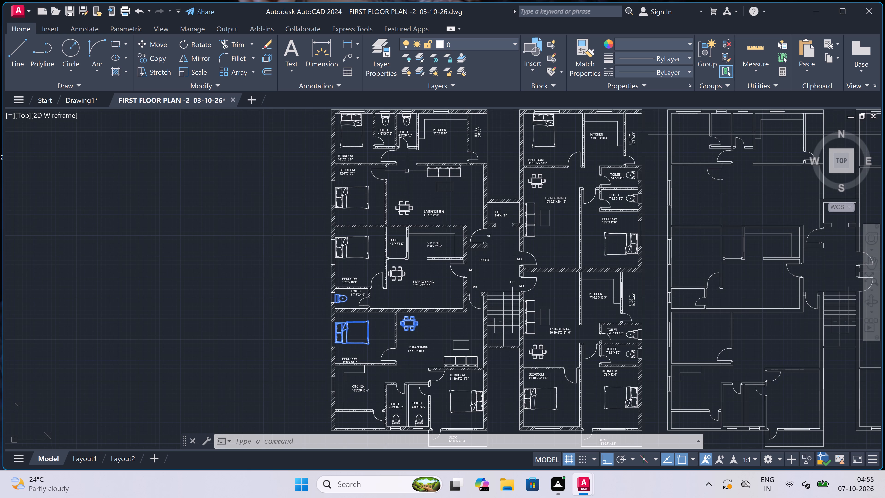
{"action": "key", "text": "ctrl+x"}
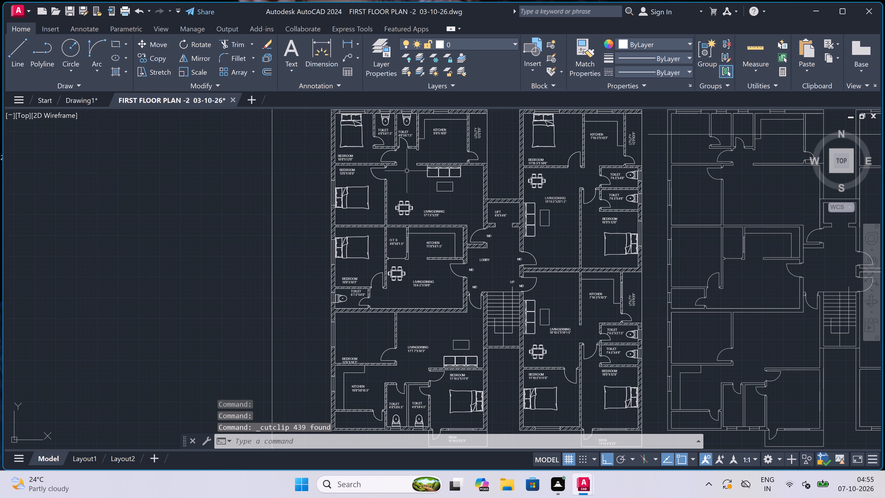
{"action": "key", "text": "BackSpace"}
Copy the 10'0"X10'3" bedroom's bed, the 15'4.5"X10'0" living/dining room's dining set and the 6'7.5"X4'0" toilet's WC to the clipboard.
{"action": "scroll", "coordinate": [360, 213], "scroll_direction": "up", "scroll_amount": 3}
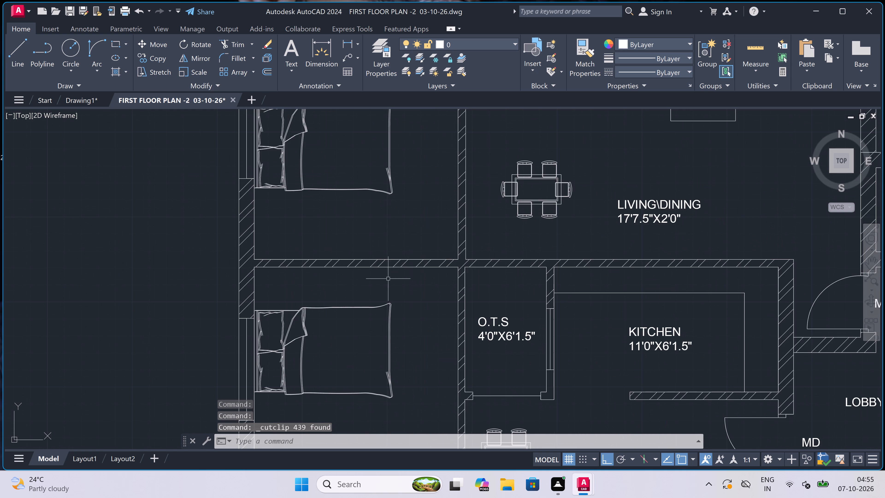
{"action": "left_click", "coordinate": [404, 291]}
{"action": "scroll", "coordinate": [371, 317], "scroll_direction": "down", "scroll_amount": 3}
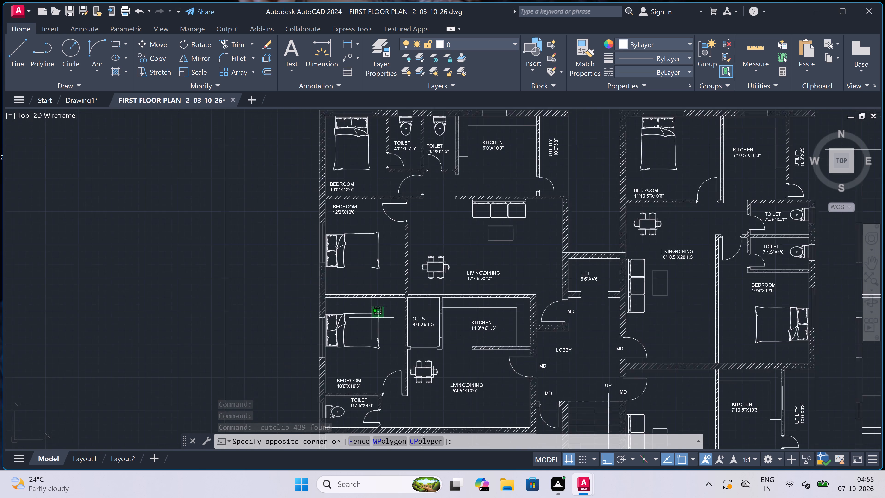
{"action": "scroll", "coordinate": [354, 343], "scroll_direction": "up", "scroll_amount": 4}
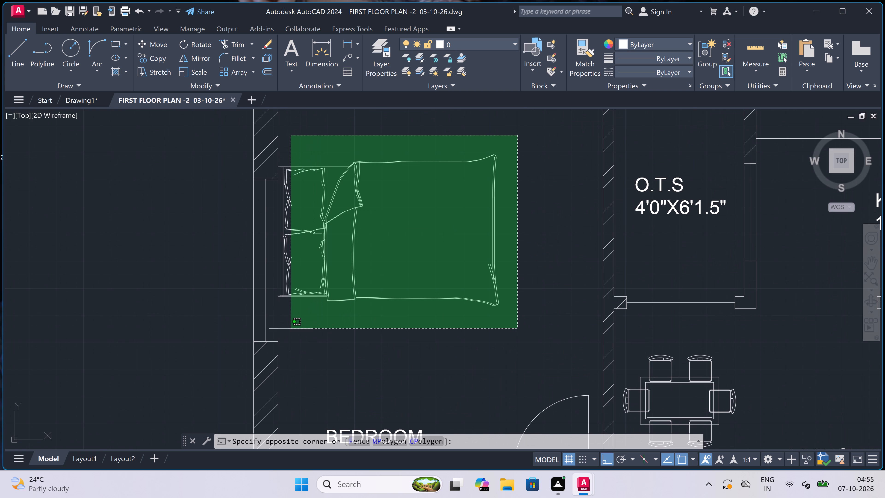
{"action": "scroll", "coordinate": [273, 328], "scroll_direction": "up", "scroll_amount": 3}
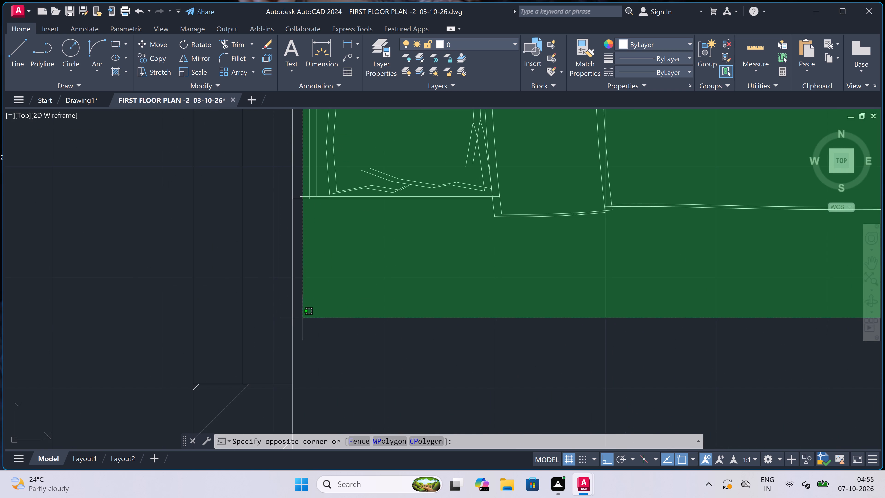
{"action": "left_click", "coordinate": [303, 318]}
{"action": "scroll", "coordinate": [366, 272], "scroll_direction": "down", "scroll_amount": 6}
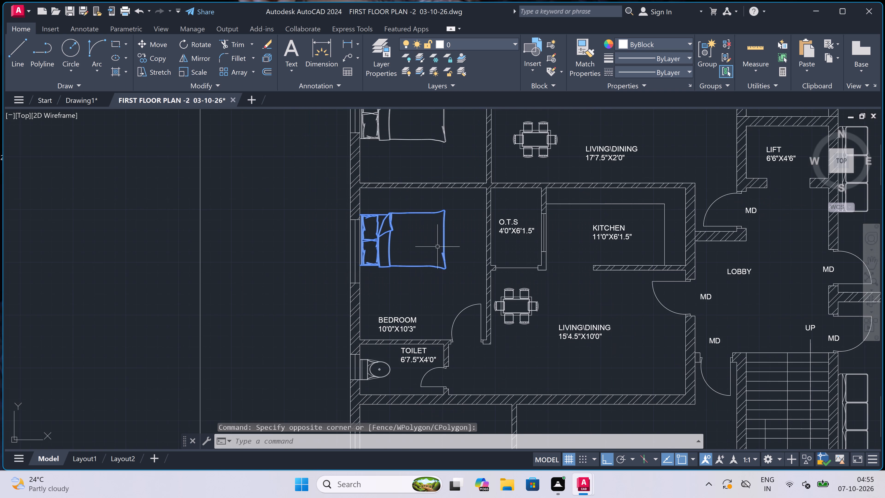
{"action": "scroll", "coordinate": [438, 246], "scroll_direction": "down", "scroll_amount": 1}
{"action": "scroll", "coordinate": [486, 296], "scroll_direction": "up", "scroll_amount": 3}
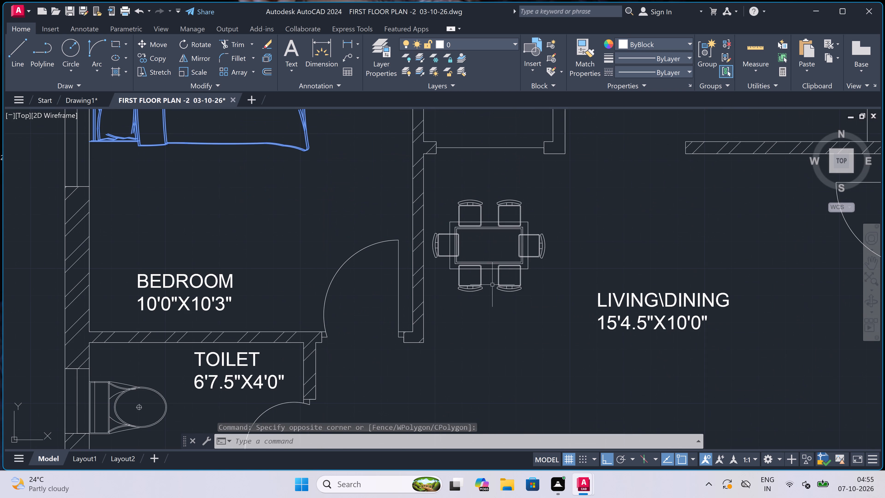
{"action": "double_click", "coordinate": [583, 196]}
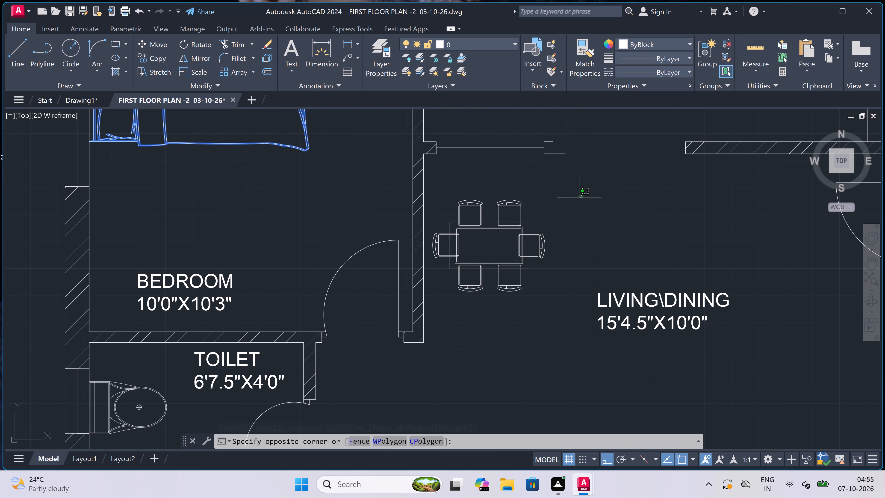
{"action": "left_click", "coordinate": [432, 308]}
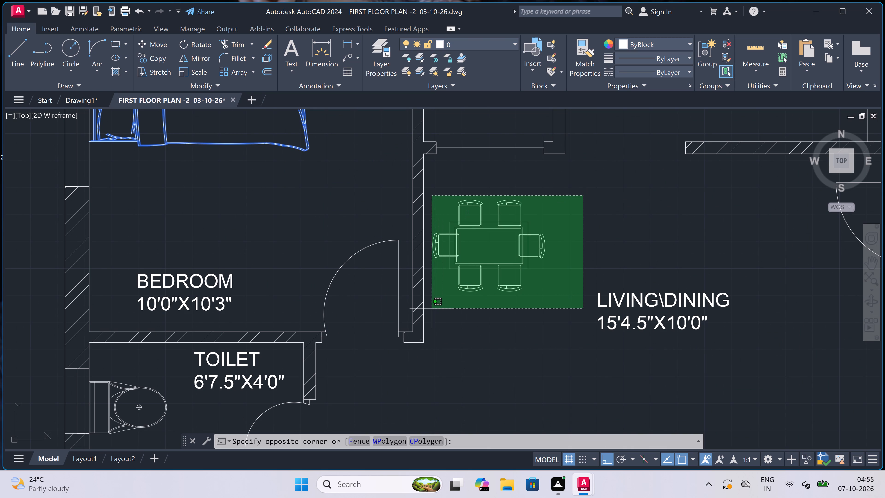
{"action": "scroll", "coordinate": [422, 251], "scroll_direction": "down", "scroll_amount": 2}
{"action": "scroll", "coordinate": [289, 286], "scroll_direction": "up", "scroll_amount": 2}
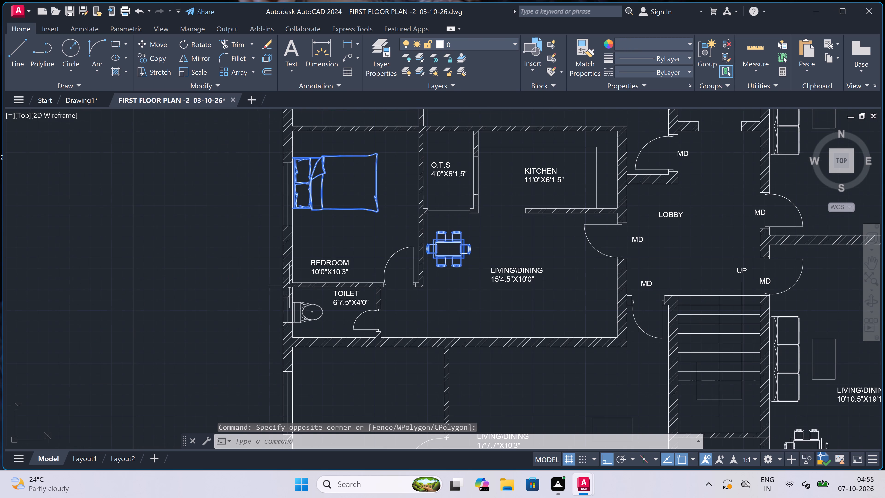
{"action": "scroll", "coordinate": [289, 286], "scroll_direction": "up", "scroll_amount": 1}
{"action": "left_click", "coordinate": [347, 370]}
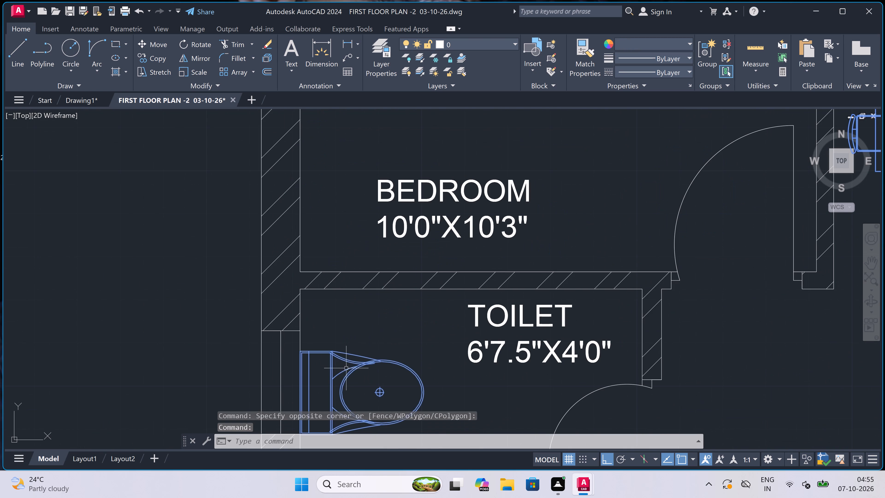
{"action": "key", "text": "ctrl+c"}
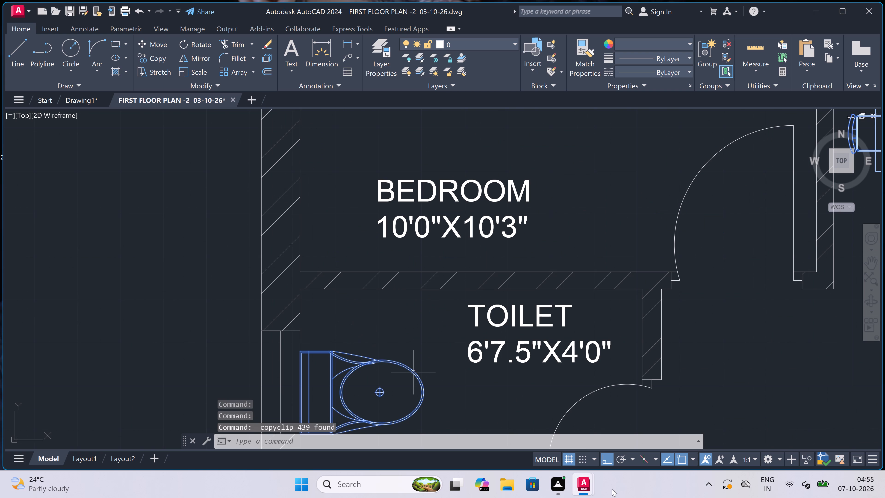
Switch to Drawing1 and paste the copied bed, dining set and WC in the empty area west of the floor plan.
{"action": "left_click", "coordinate": [530, 418]}
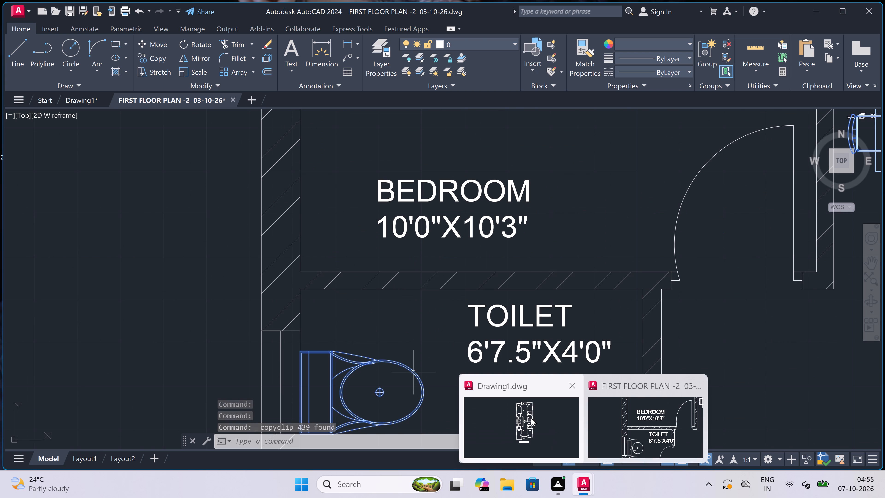
{"action": "key", "text": "ctrl+v"}
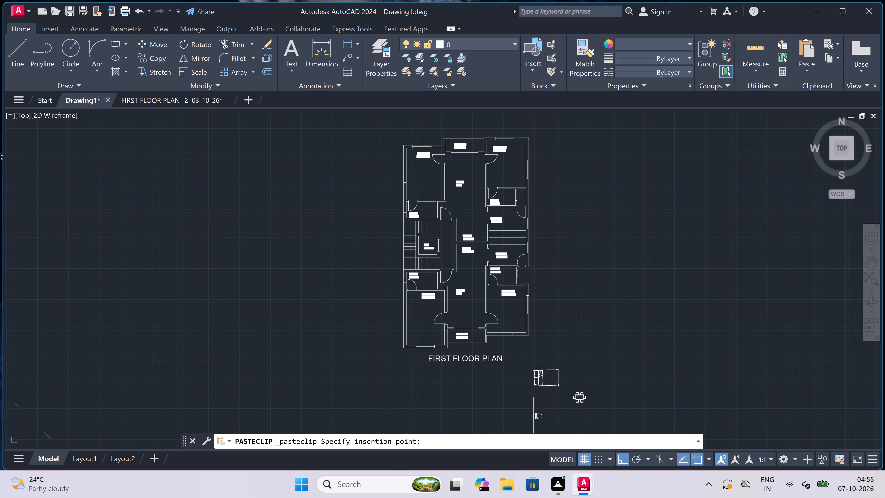
{"action": "scroll", "coordinate": [360, 173], "scroll_direction": "up", "scroll_amount": 2}
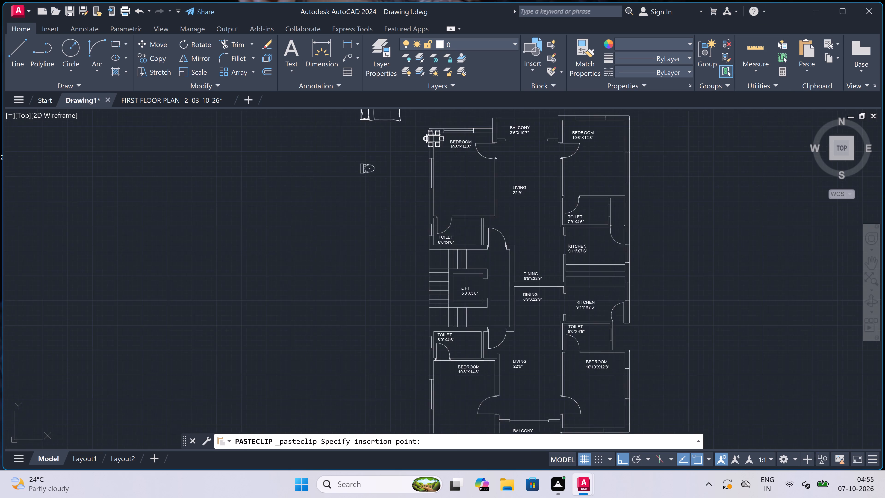
{"action": "scroll", "coordinate": [360, 173], "scroll_direction": "down", "scroll_amount": 2}
{"action": "double_click", "coordinate": [325, 209]}
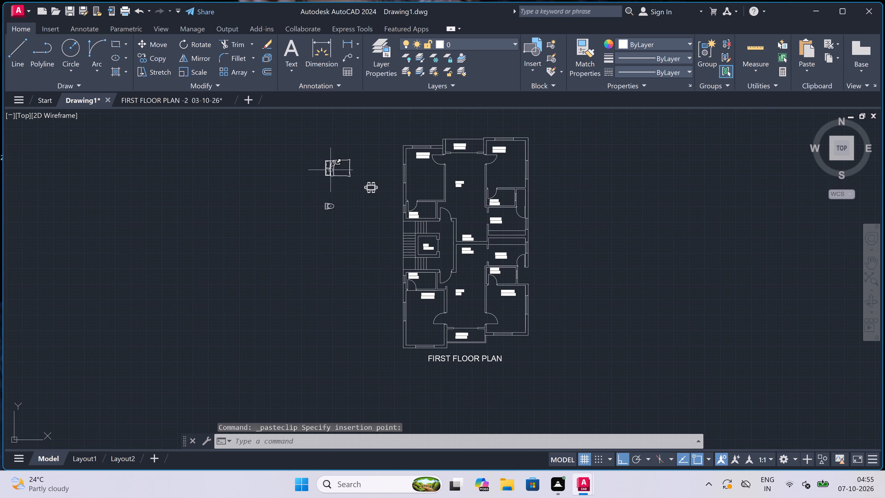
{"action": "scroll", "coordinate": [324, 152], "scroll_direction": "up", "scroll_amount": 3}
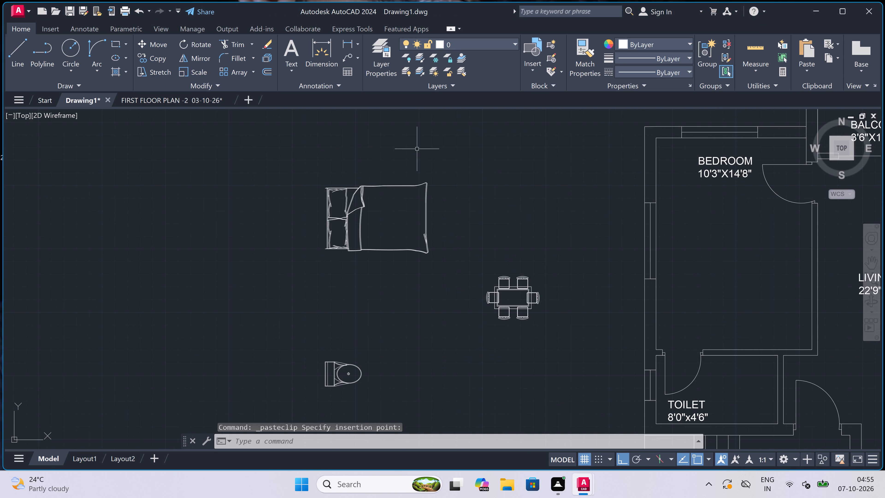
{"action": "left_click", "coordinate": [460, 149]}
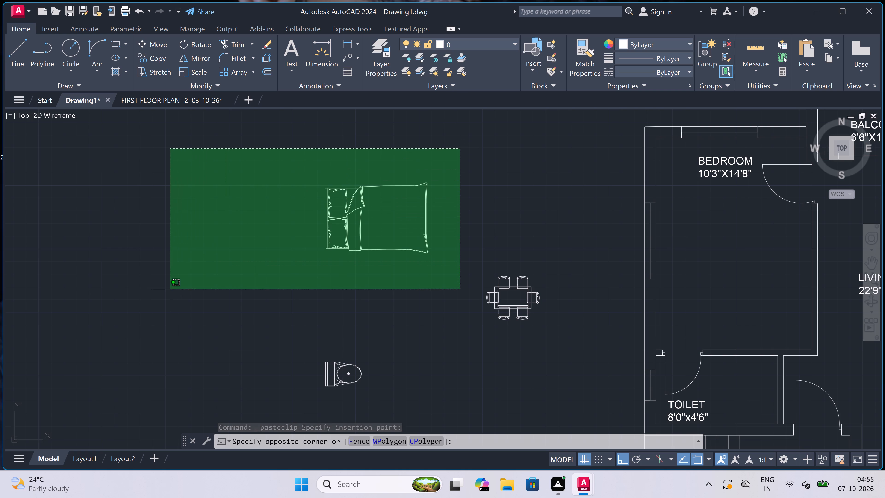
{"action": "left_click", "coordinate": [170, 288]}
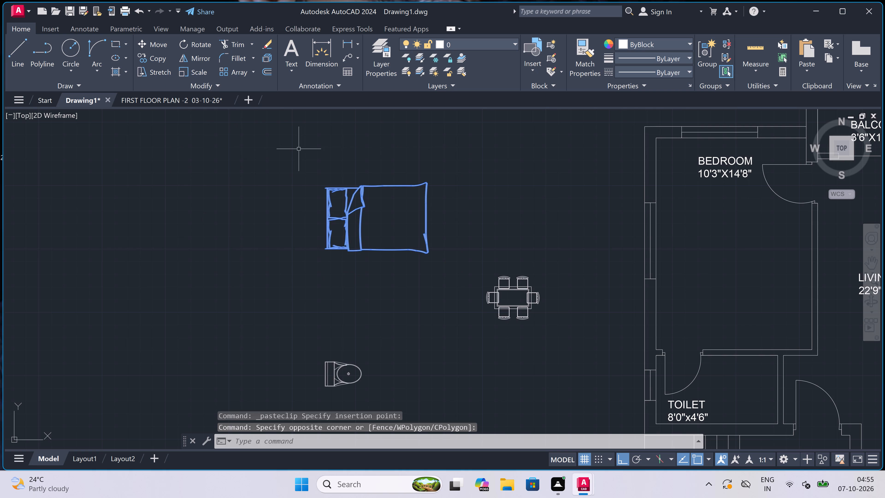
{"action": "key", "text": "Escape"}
Draw a vertical line about 4'-1" long closing the outer edge of the pasted bed's headboard.
{"action": "key", "text": "l"}
{"action": "key", "text": "space"}
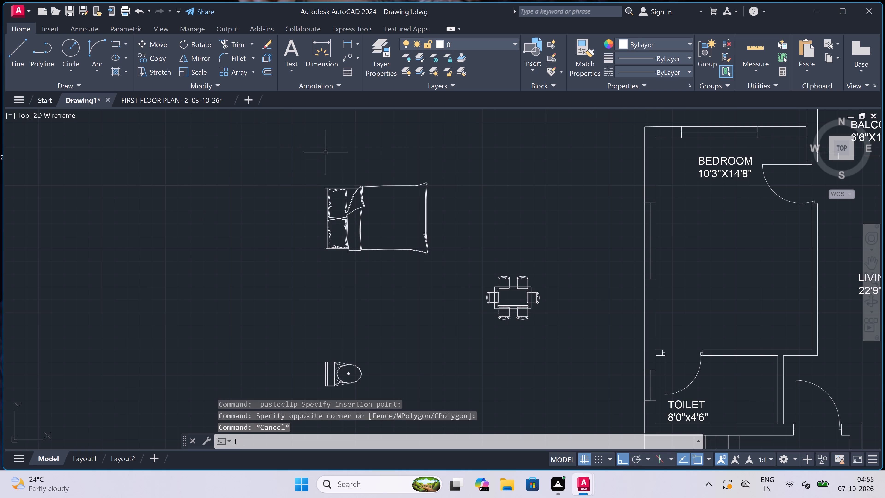
{"action": "scroll", "coordinate": [317, 190], "scroll_direction": "up", "scroll_amount": 3}
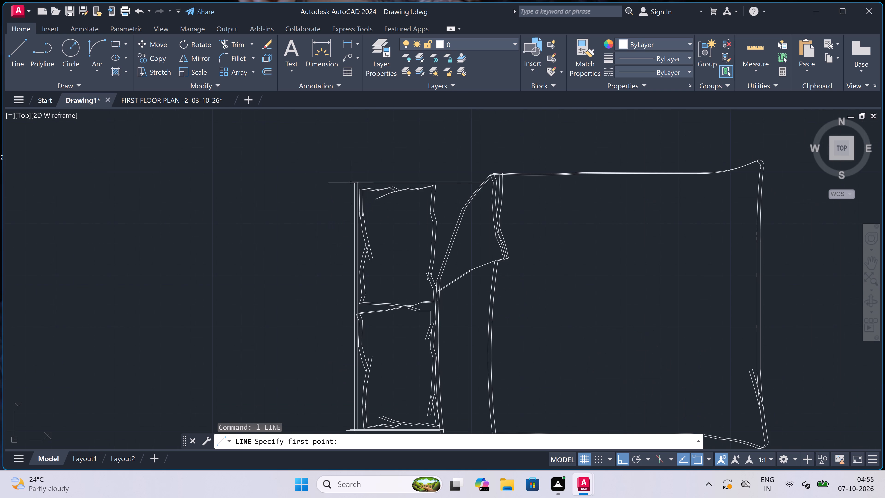
{"action": "scroll", "coordinate": [344, 180], "scroll_direction": "up", "scroll_amount": 3}
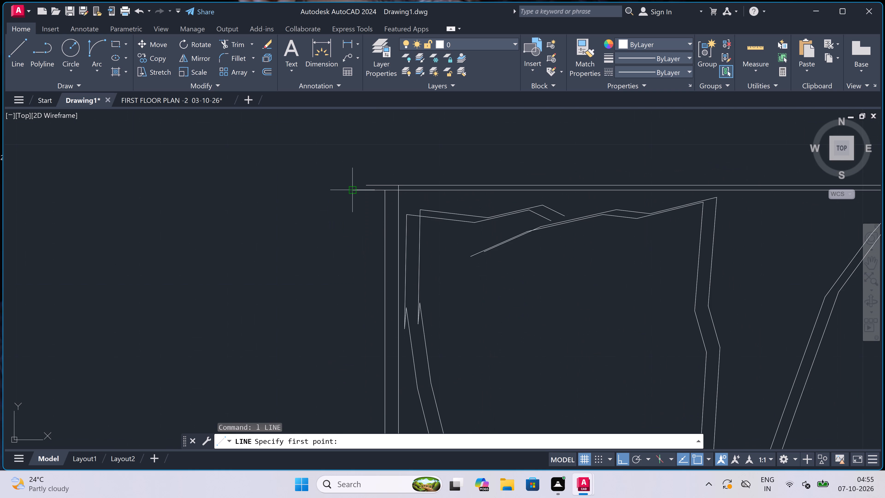
{"action": "double_click", "coordinate": [351, 187]}
{"action": "scroll", "coordinate": [351, 187], "scroll_direction": "down", "scroll_amount": 3}
{"action": "scroll", "coordinate": [337, 294], "scroll_direction": "down", "scroll_amount": 3}
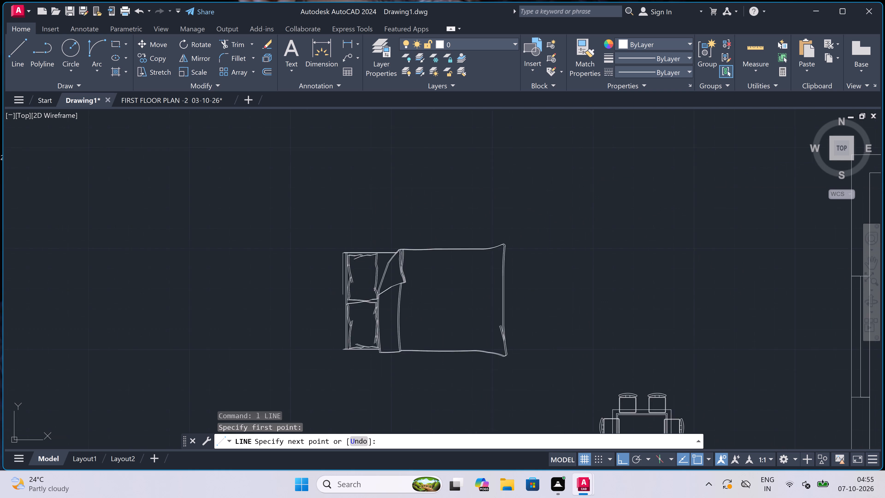
{"action": "scroll", "coordinate": [337, 326], "scroll_direction": "up", "scroll_amount": 4}
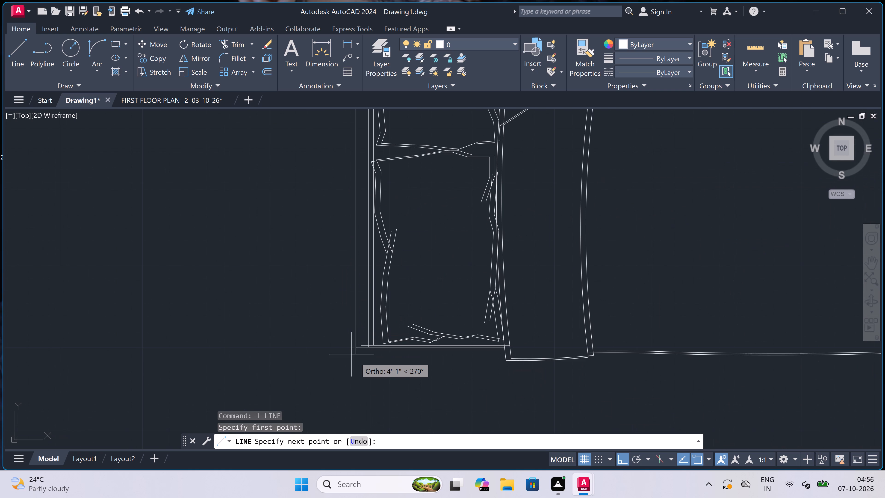
{"action": "scroll", "coordinate": [356, 357], "scroll_direction": "up", "scroll_amount": 4}
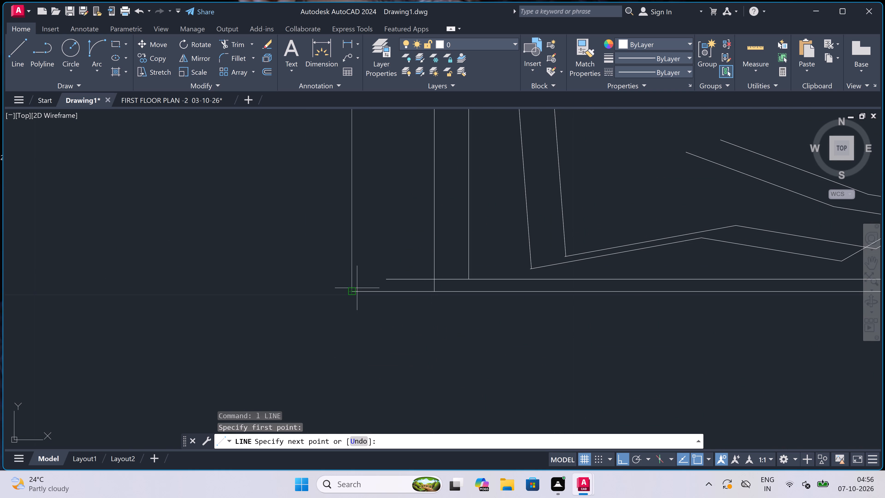
{"action": "left_click", "coordinate": [353, 291]}
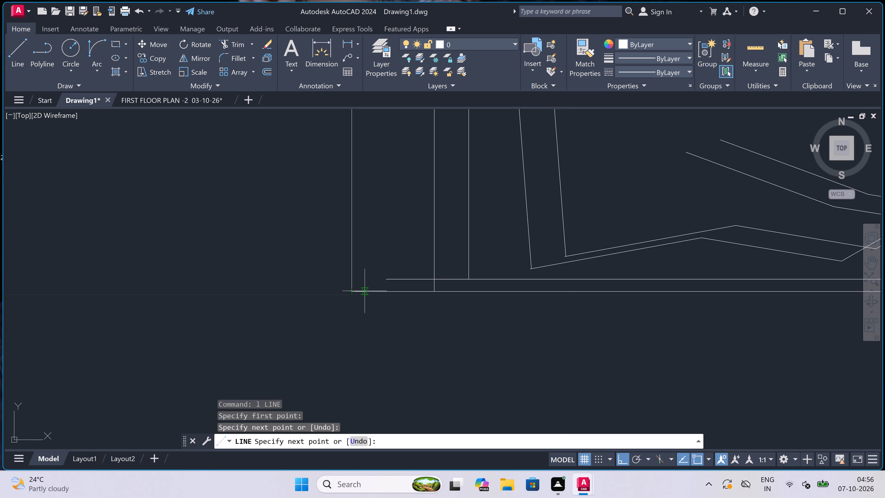
{"action": "key", "text": "Escape"}
Close the gap at the headboard's upper outer corner with a short vertical and a short horizontal line.
{"action": "scroll", "coordinate": [365, 291], "scroll_direction": "down", "scroll_amount": 4}
{"action": "scroll", "coordinate": [366, 242], "scroll_direction": "down", "scroll_amount": 3}
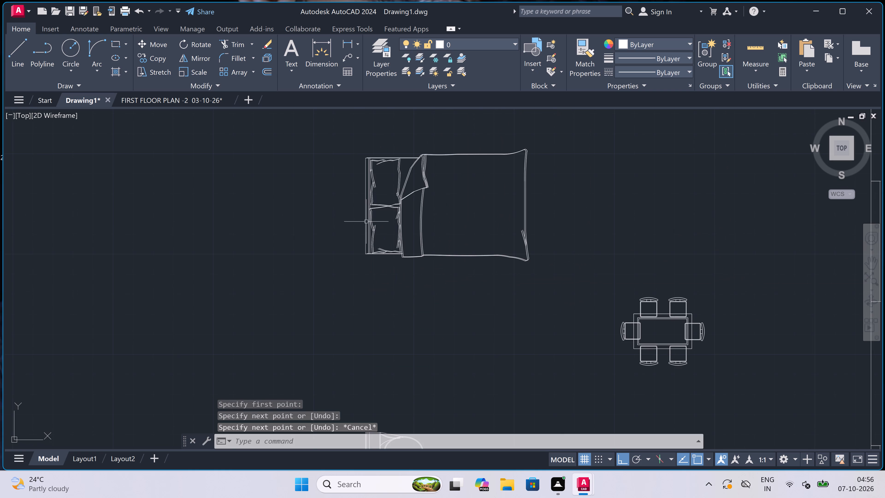
{"action": "scroll", "coordinate": [372, 147], "scroll_direction": "up", "scroll_amount": 5}
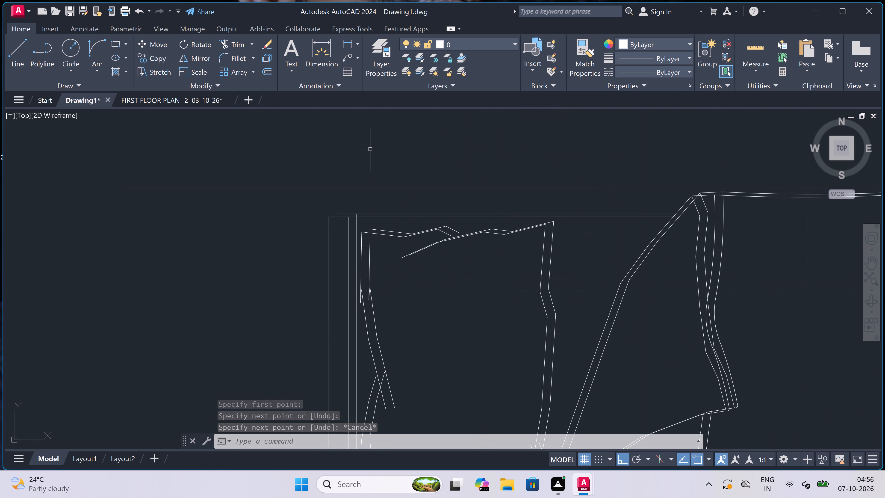
{"action": "scroll", "coordinate": [317, 185], "scroll_direction": "up", "scroll_amount": 3}
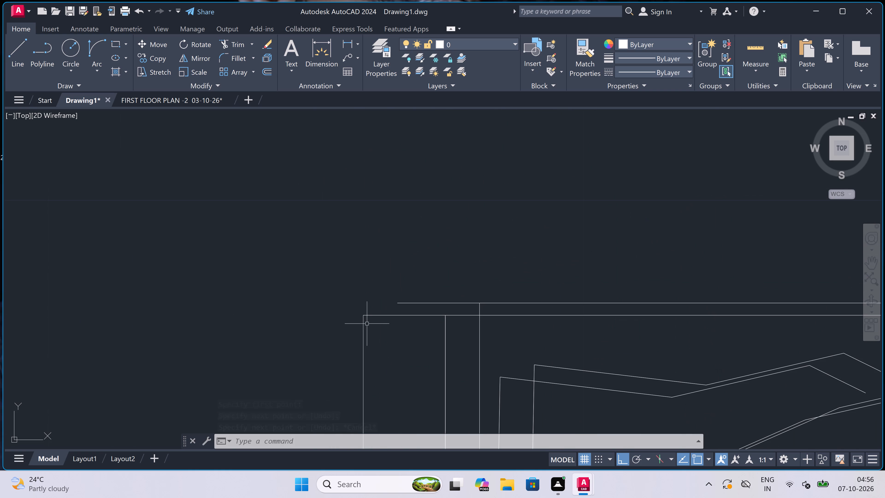
{"action": "key", "text": "space"}
{"action": "left_click", "coordinate": [366, 316]}
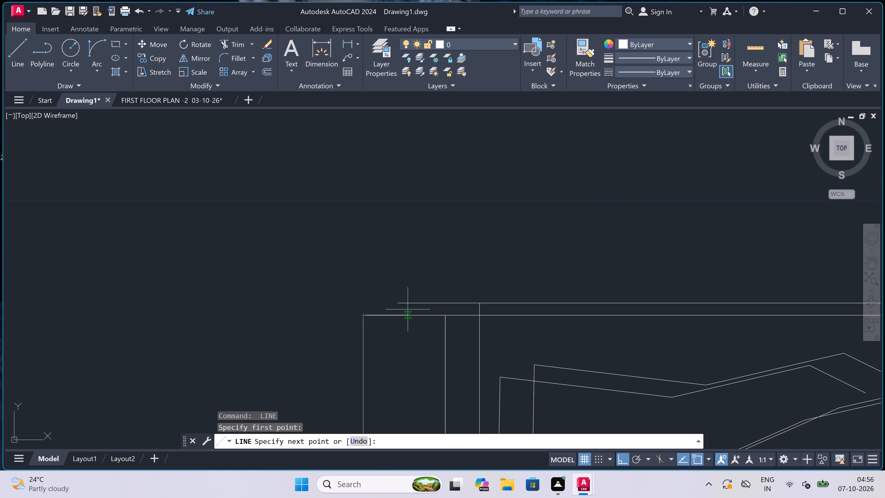
{"action": "double_click", "coordinate": [361, 305]}
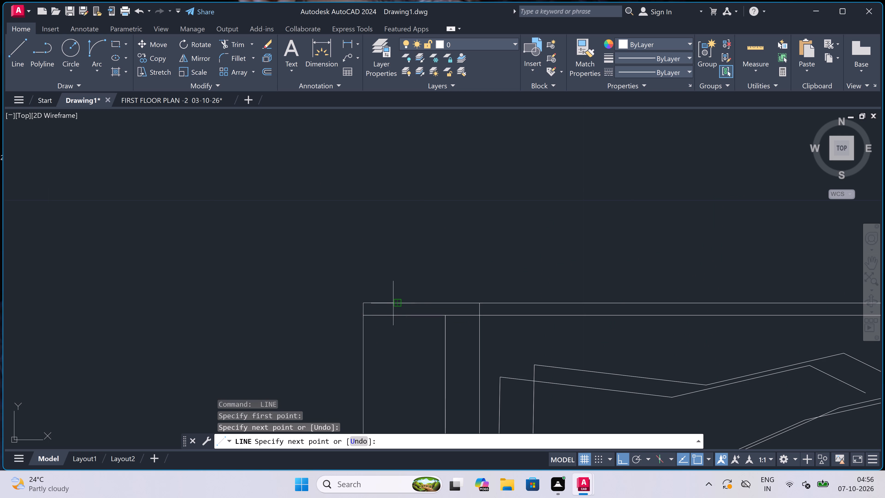
{"action": "left_click", "coordinate": [397, 303]}
{"action": "key", "text": "Escape"}
Copy the completed bed from its headboard edge into the northwest 10'3"X14'8" bedroom, with the headboard along the west window wall and Ortho off.
{"action": "scroll", "coordinate": [412, 267], "scroll_direction": "down", "scroll_amount": 6}
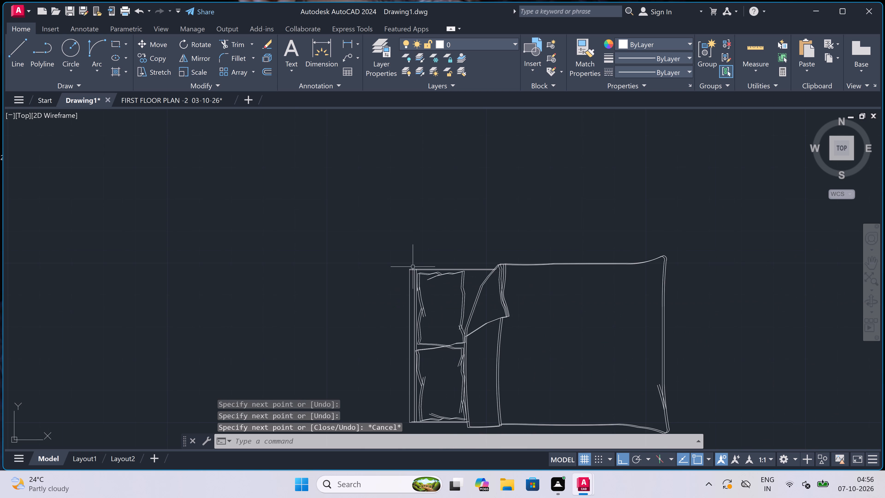
{"action": "scroll", "coordinate": [428, 267], "scroll_direction": "down", "scroll_amount": 2}
{"action": "left_click", "coordinate": [529, 258]}
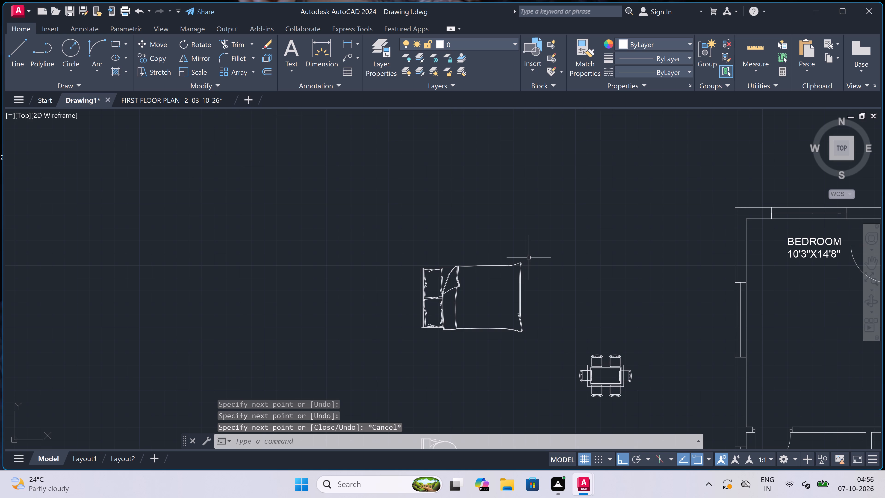
{"action": "left_click", "coordinate": [344, 338]}
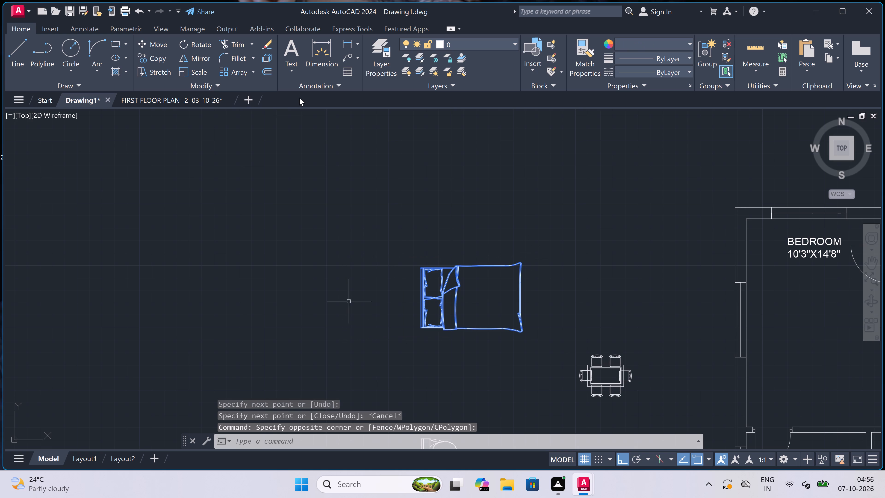
{"action": "left_click", "coordinate": [150, 56]}
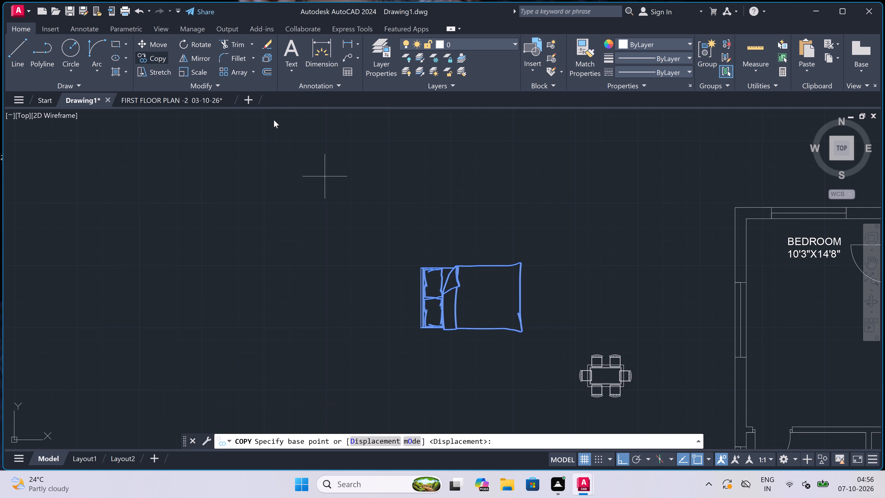
{"action": "scroll", "coordinate": [402, 307], "scroll_direction": "up", "scroll_amount": 3}
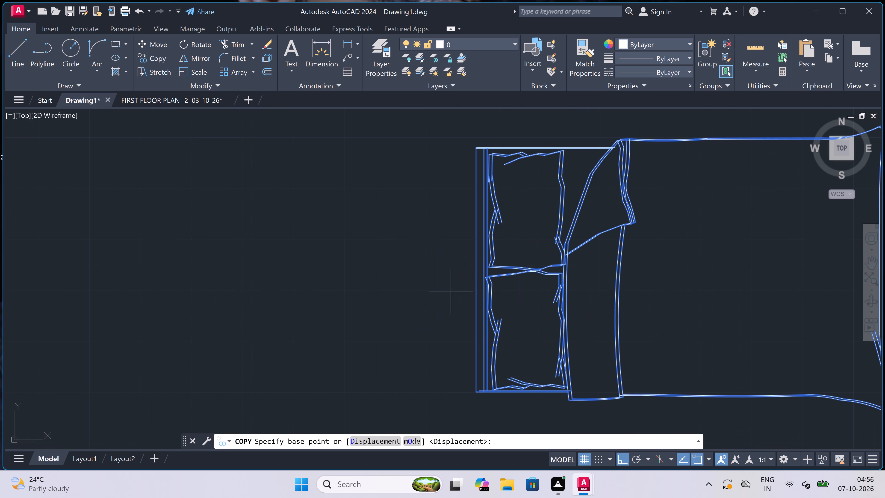
{"action": "left_click", "coordinate": [475, 264]}
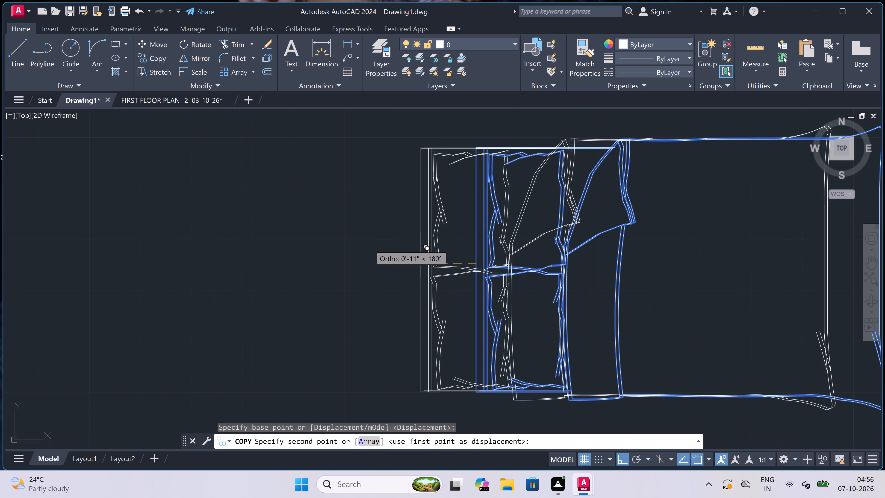
{"action": "key", "text": "F8"}
{"action": "scroll", "coordinate": [323, 236], "scroll_direction": "down", "scroll_amount": 4}
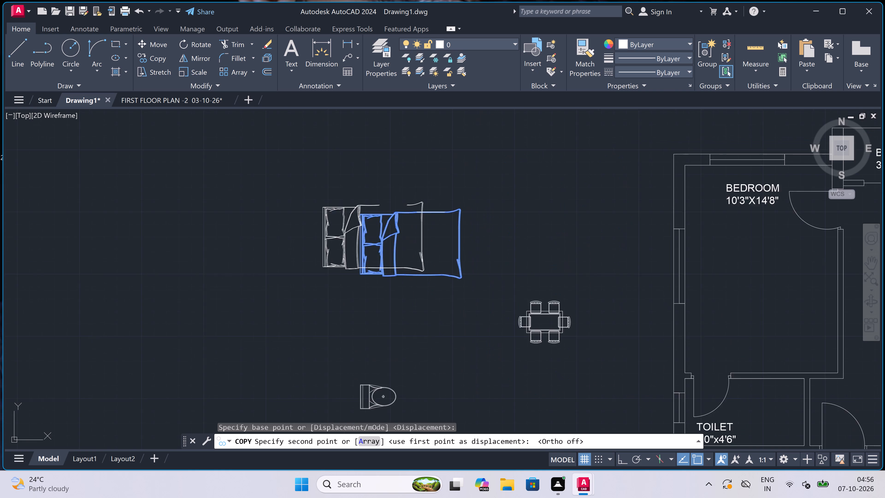
{"action": "scroll", "coordinate": [323, 234], "scroll_direction": "down", "scroll_amount": 1}
{"action": "scroll", "coordinate": [445, 250], "scroll_direction": "up", "scroll_amount": 3}
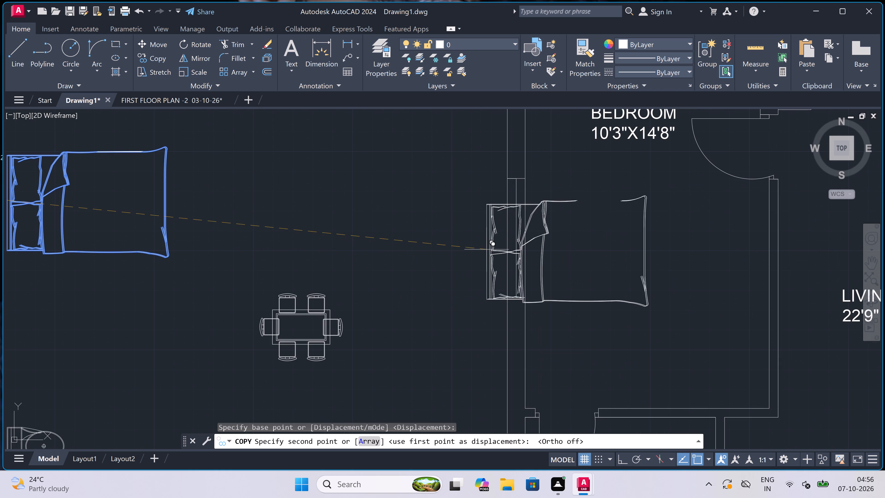
{"action": "scroll", "coordinate": [526, 245], "scroll_direction": "up", "scroll_amount": 4}
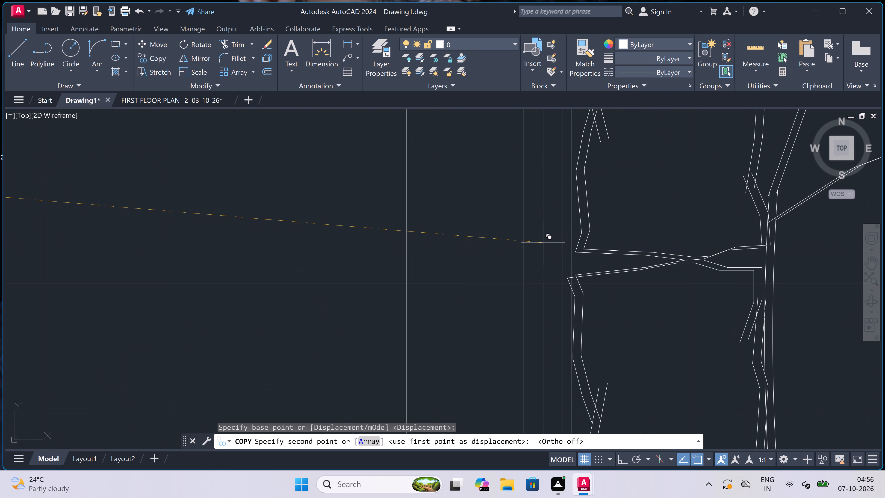
{"action": "left_click", "coordinate": [540, 242]}
Place another copy of the bed in the southwest 10'3"X14'8" bedroom, with the headboard along the west window wall.
{"action": "scroll", "coordinate": [487, 235], "scroll_direction": "down", "scroll_amount": 9}
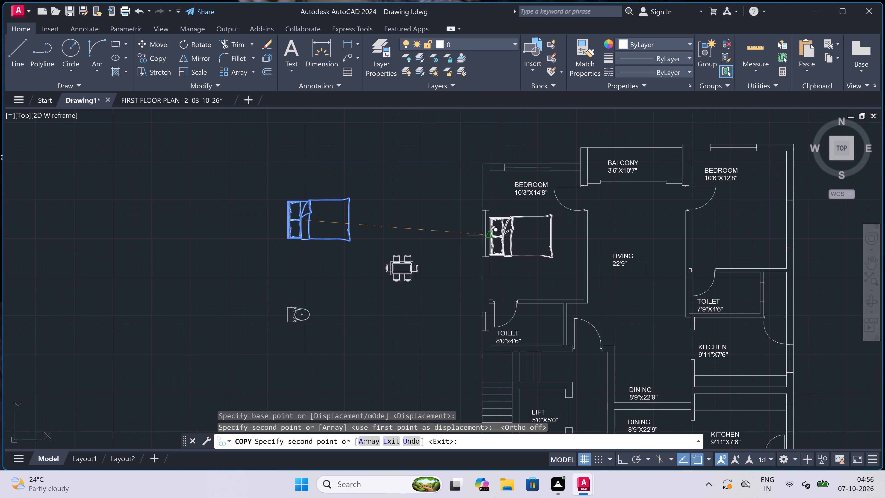
{"action": "scroll", "coordinate": [487, 235], "scroll_direction": "down", "scroll_amount": 1}
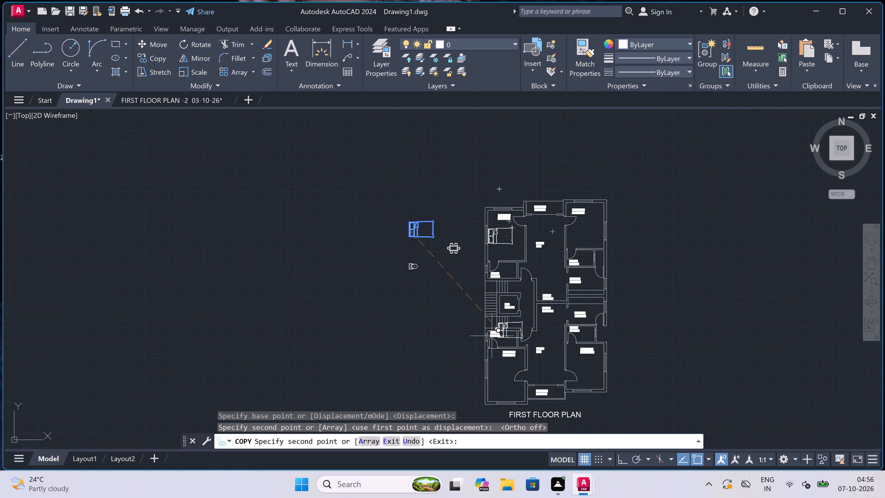
{"action": "scroll", "coordinate": [492, 376], "scroll_direction": "up", "scroll_amount": 4}
{"action": "scroll", "coordinate": [493, 324], "scroll_direction": "down", "scroll_amount": 2}
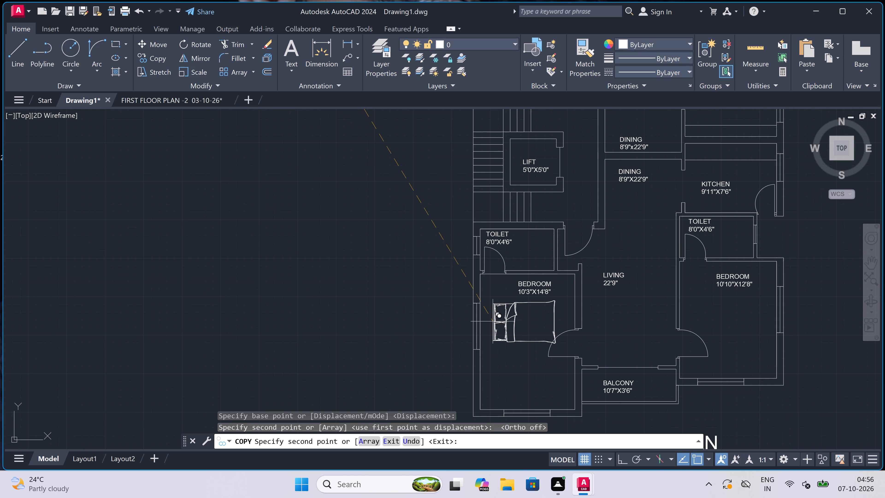
{"action": "scroll", "coordinate": [479, 394], "scroll_direction": "up", "scroll_amount": 2}
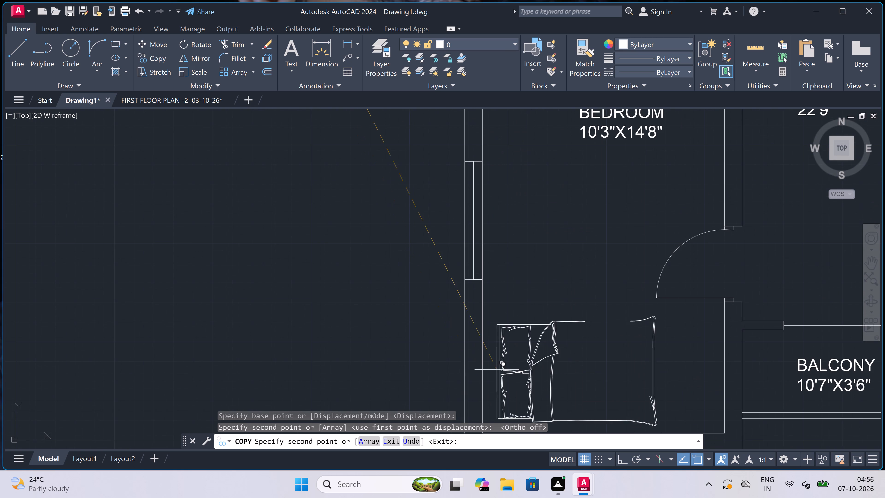
{"action": "scroll", "coordinate": [533, 236], "scroll_direction": "down", "scroll_amount": 2}
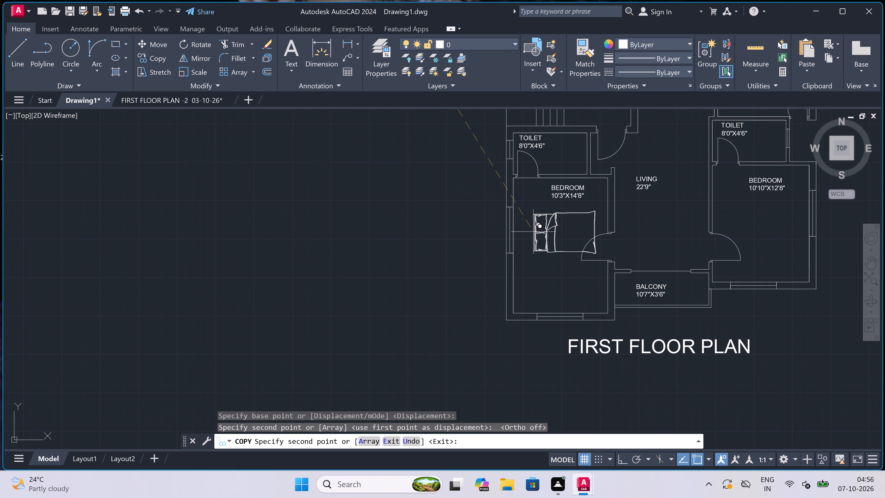
{"action": "scroll", "coordinate": [515, 216], "scroll_direction": "up", "scroll_amount": 2}
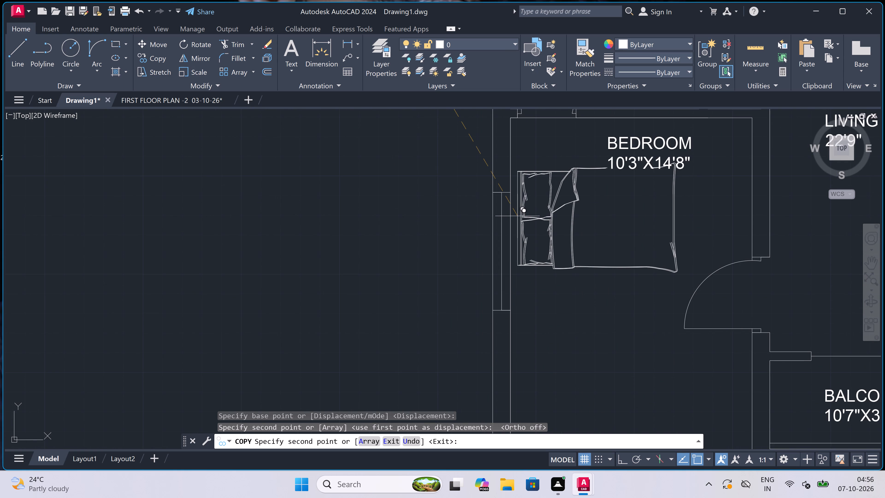
{"action": "left_click", "coordinate": [517, 216]}
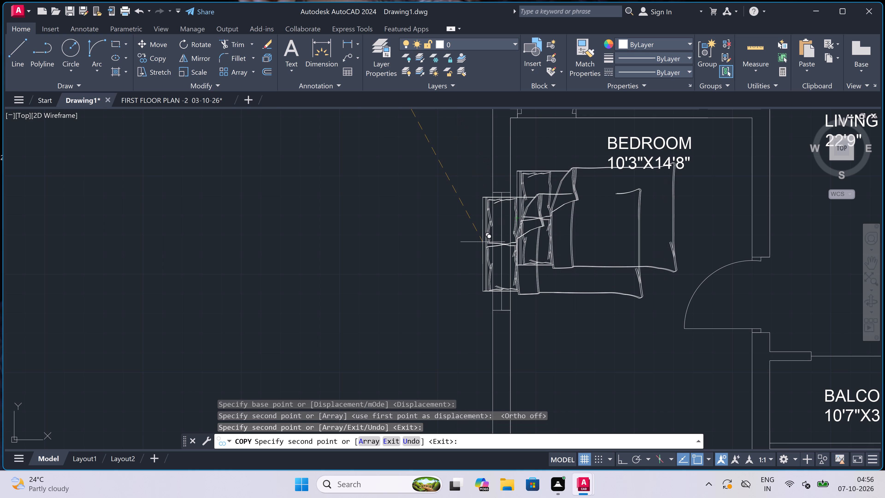
{"action": "key", "text": "Escape"}
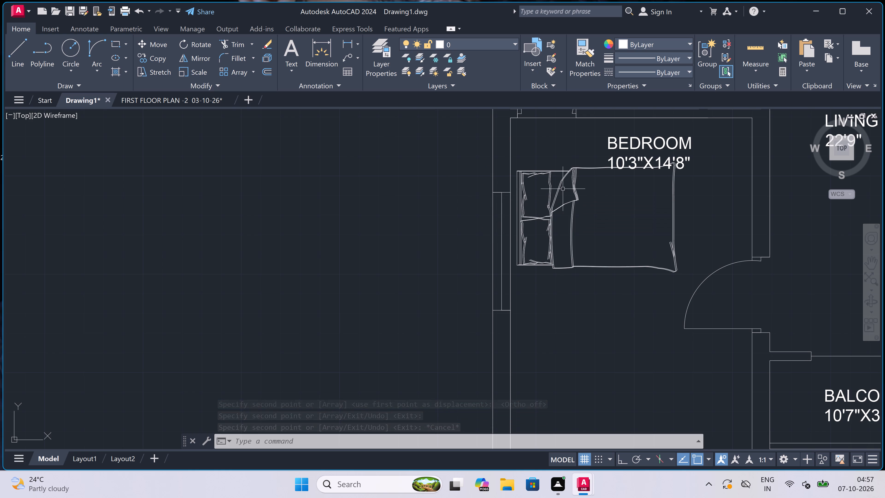
Move the southwest bedroom's BEDROOM 10'3"X14'8" label into the clear floor area south of the bed.
{"action": "left_click", "coordinate": [658, 142]}
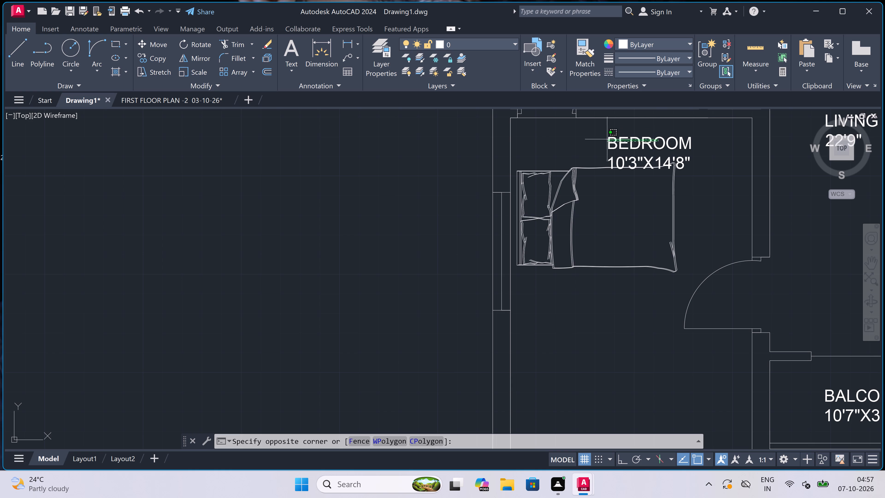
{"action": "left_click", "coordinate": [603, 143]}
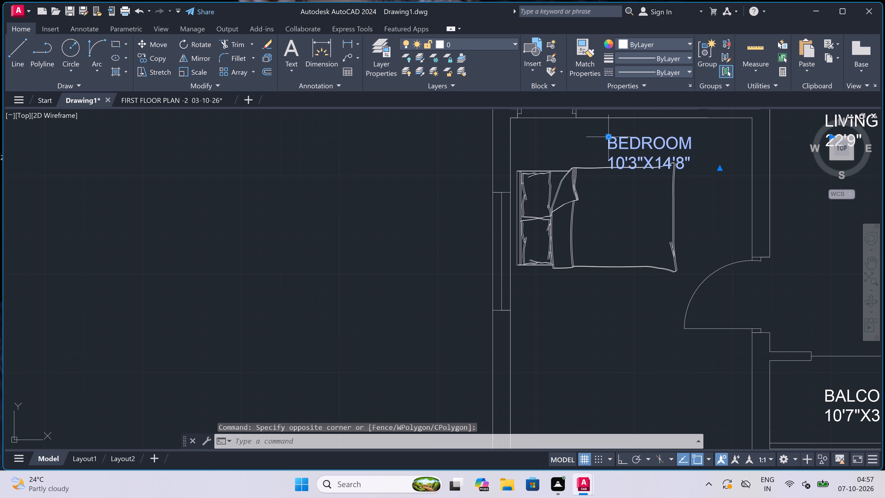
{"action": "left_click", "coordinate": [611, 135]}
{"action": "scroll", "coordinate": [572, 319], "scroll_direction": "down", "scroll_amount": 2}
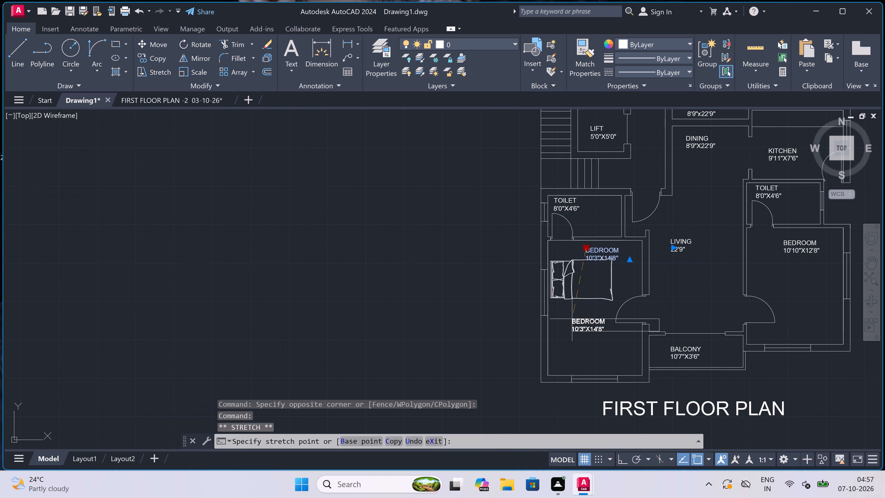
{"action": "scroll", "coordinate": [562, 334], "scroll_direction": "up", "scroll_amount": 2}
{"action": "left_click", "coordinate": [565, 351]}
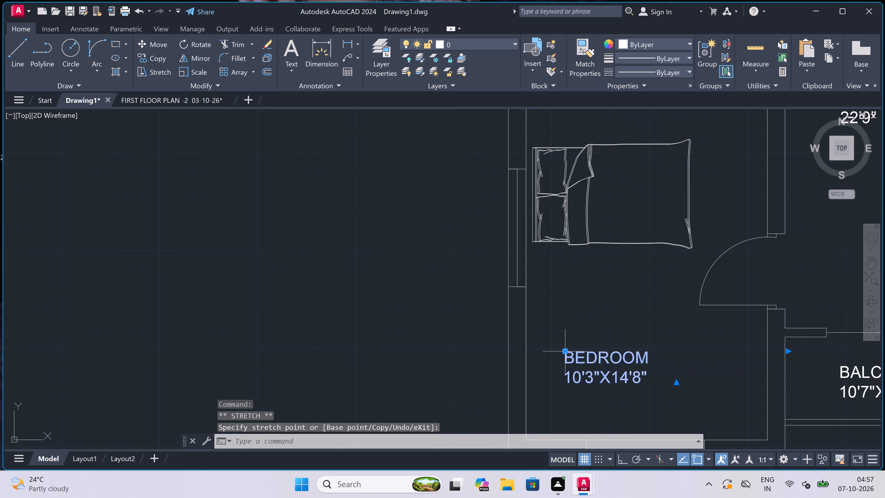
{"action": "key", "text": "Escape"}
Rotate the loose source bed outside the plan by 180 degrees with Ortho on, so its headboard faces east.
{"action": "scroll", "coordinate": [549, 329], "scroll_direction": "down", "scroll_amount": 3}
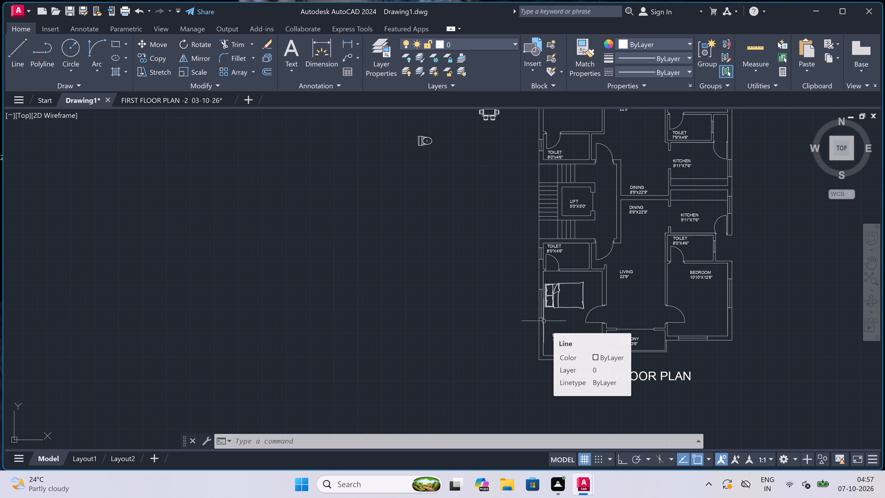
{"action": "scroll", "coordinate": [534, 292], "scroll_direction": "down", "scroll_amount": 2}
{"action": "scroll", "coordinate": [591, 288], "scroll_direction": "up", "scroll_amount": 2}
{"action": "scroll", "coordinate": [590, 288], "scroll_direction": "down", "scroll_amount": 2}
{"action": "scroll", "coordinate": [484, 192], "scroll_direction": "up", "scroll_amount": 2}
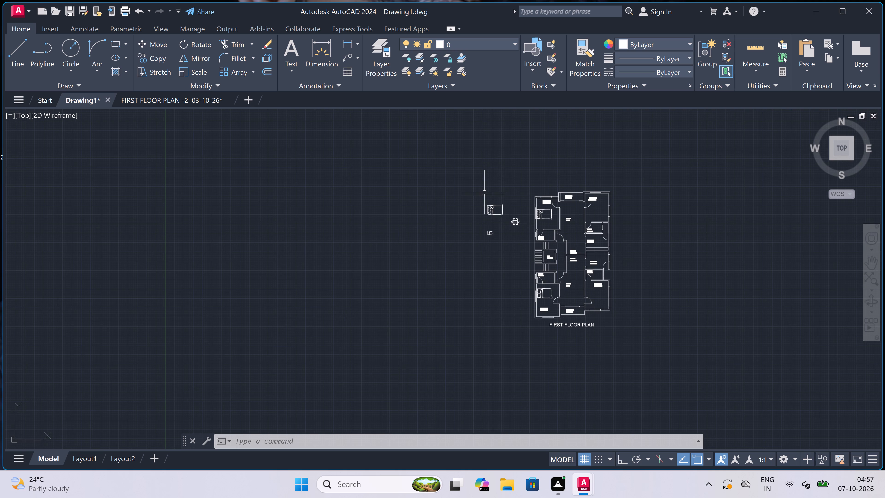
{"action": "scroll", "coordinate": [484, 192], "scroll_direction": "up", "scroll_amount": 1}
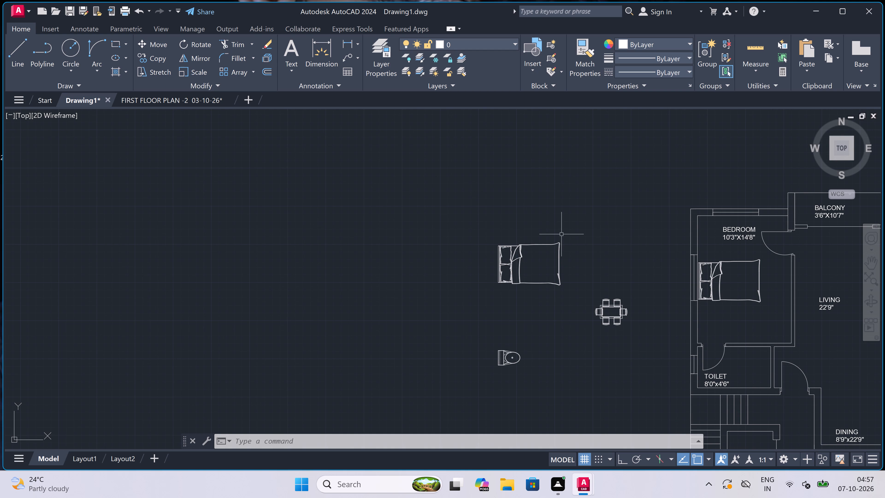
{"action": "double_click", "coordinate": [565, 234]}
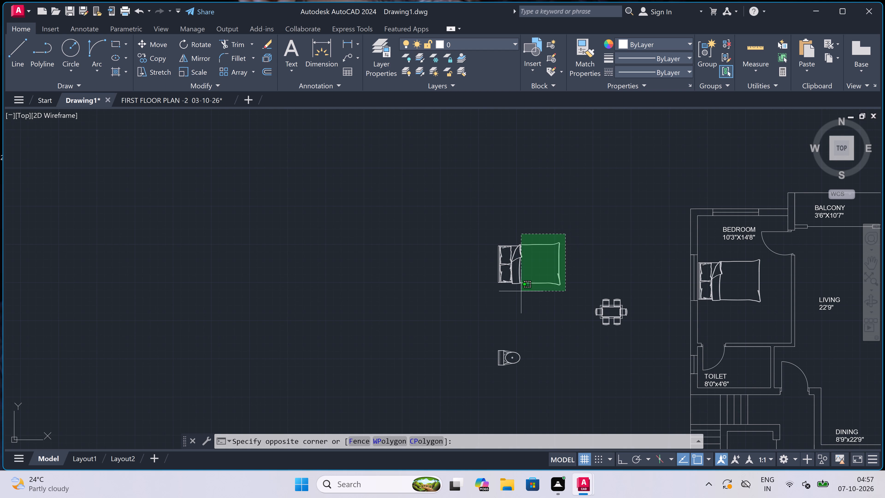
{"action": "left_click", "coordinate": [478, 308]}
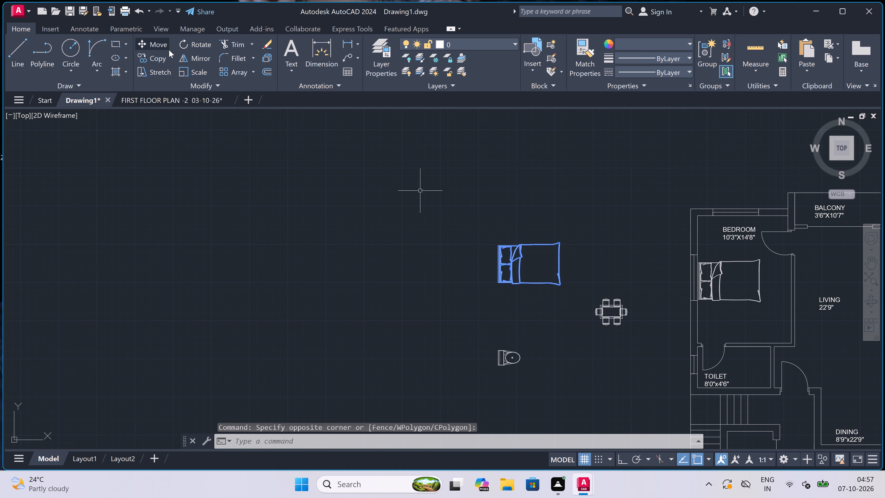
{"action": "left_click", "coordinate": [199, 46]}
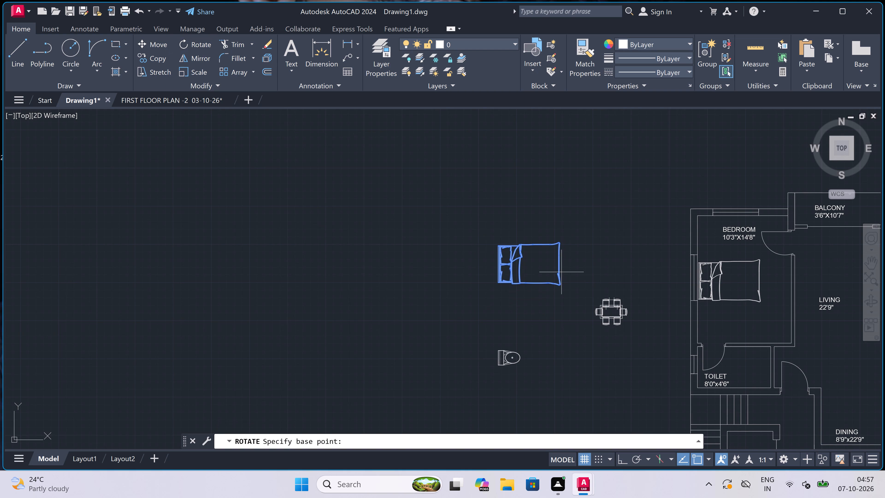
{"action": "left_click", "coordinate": [524, 265]}
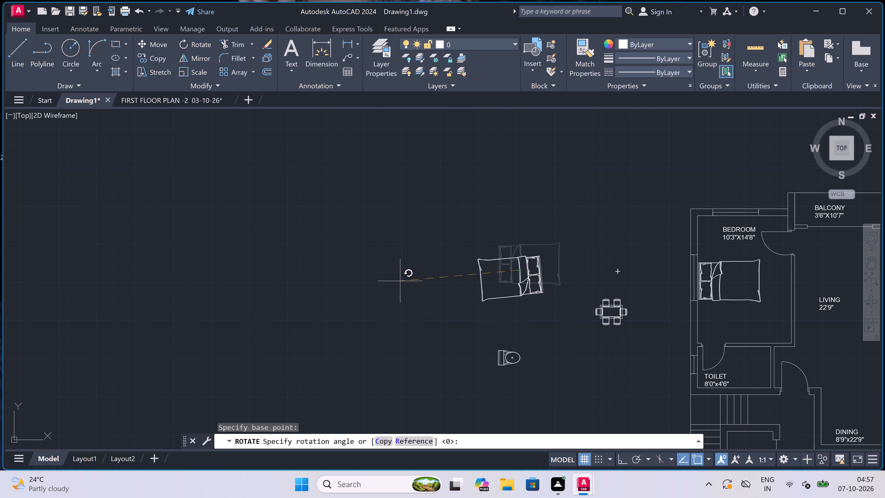
{"action": "key", "text": "F8"}
{"action": "left_click", "coordinate": [403, 273]}
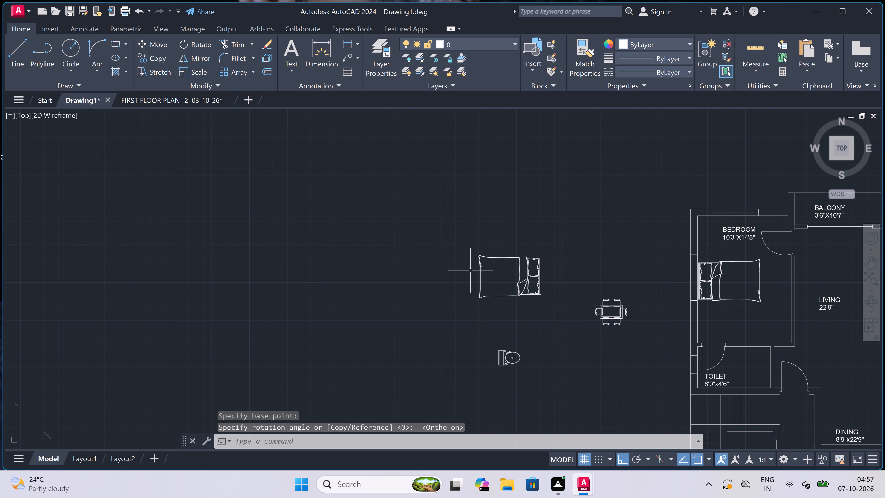
Copy the rotated bed from its headboard edge into the northeast 10'6"X12'8" bedroom, headboard along the east window wall, with Ortho off.
{"action": "left_click", "coordinate": [554, 250]}
{"action": "double_click", "coordinate": [415, 308]}
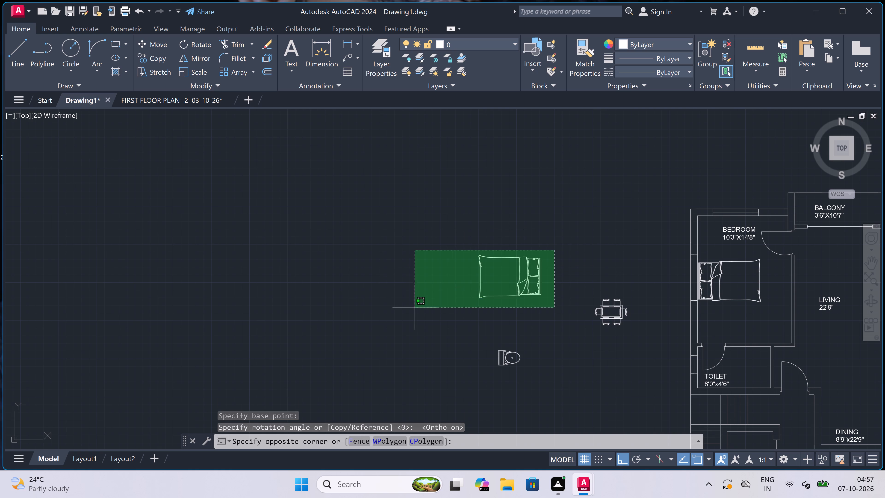
{"action": "left_click", "coordinate": [155, 57]}
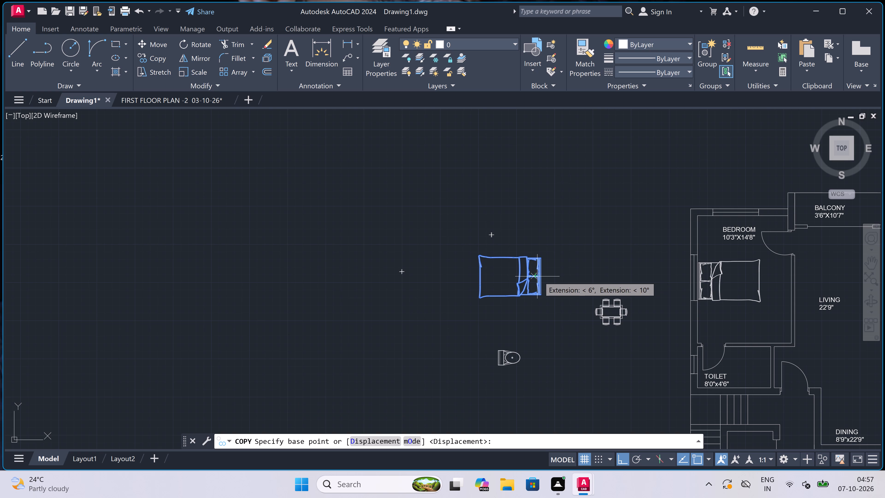
{"action": "scroll", "coordinate": [538, 276], "scroll_direction": "up", "scroll_amount": 4}
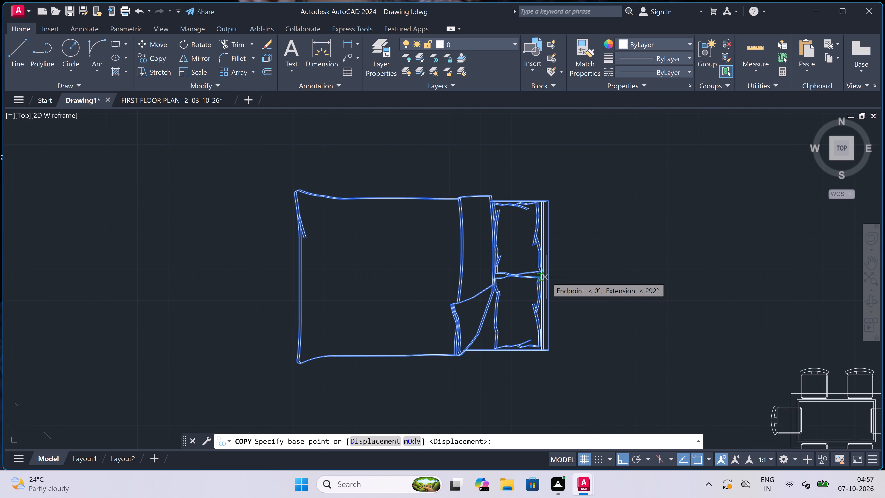
{"action": "left_click", "coordinate": [547, 278]}
{"action": "key", "text": "F8"}
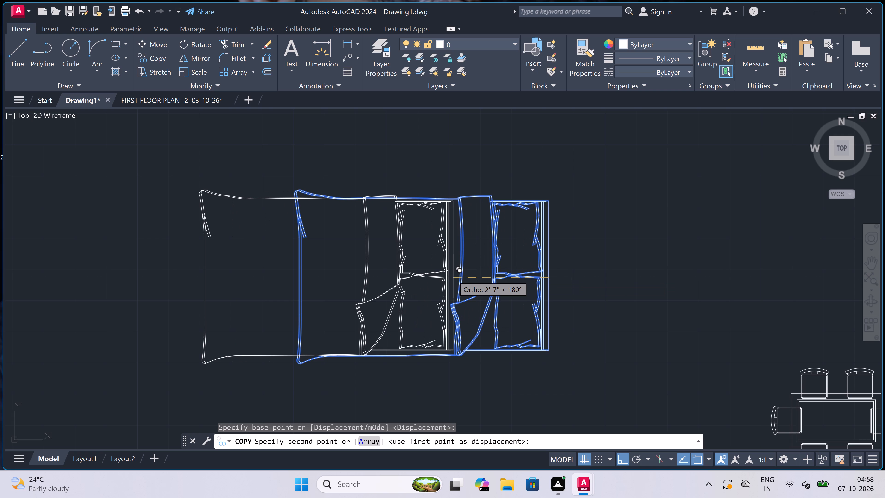
{"action": "scroll", "coordinate": [453, 273], "scroll_direction": "down", "scroll_amount": 5}
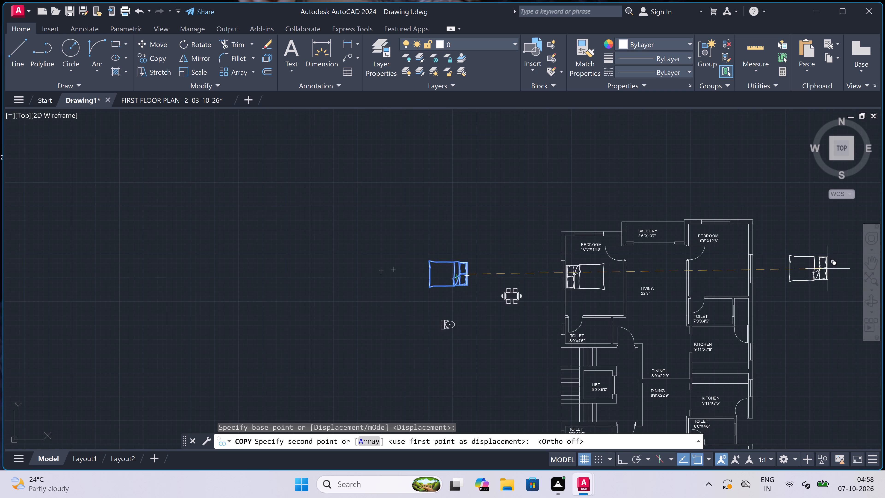
{"action": "scroll", "coordinate": [835, 273], "scroll_direction": "up", "scroll_amount": 4}
{"action": "scroll", "coordinate": [312, 224], "scroll_direction": "down", "scroll_amount": 4}
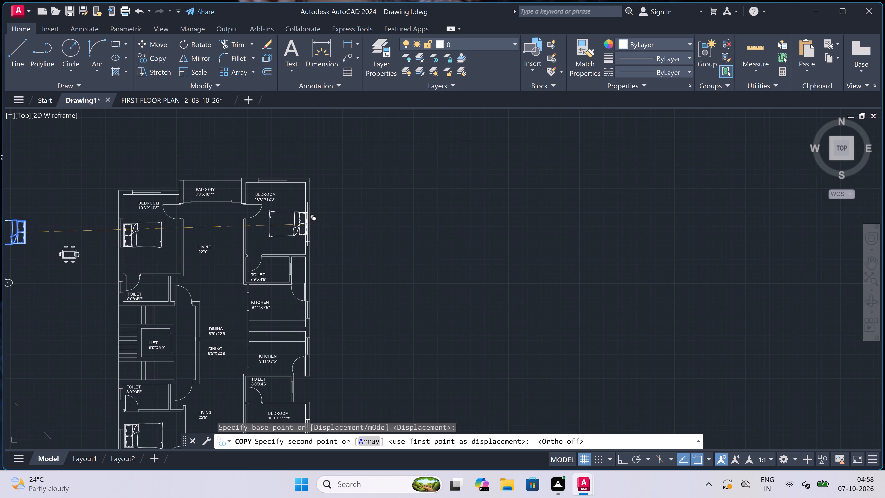
{"action": "scroll", "coordinate": [295, 229], "scroll_direction": "up", "scroll_amount": 4}
{"action": "scroll", "coordinate": [320, 229], "scroll_direction": "up", "scroll_amount": 3}
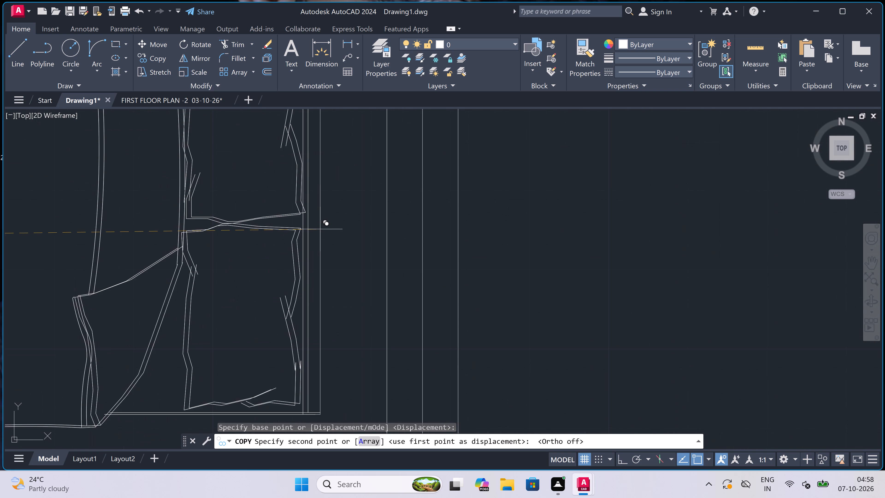
{"action": "left_click", "coordinate": [367, 217]}
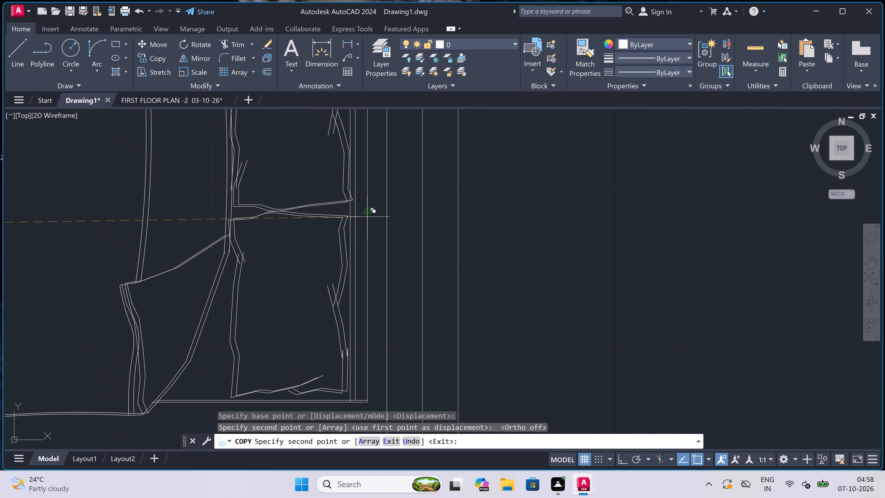
Place another copy of the rotated bed in the southeast 10'10"X12'8" bedroom, with the headboard along the east window wall.
{"action": "scroll", "coordinate": [428, 202], "scroll_direction": "down", "scroll_amount": 9}
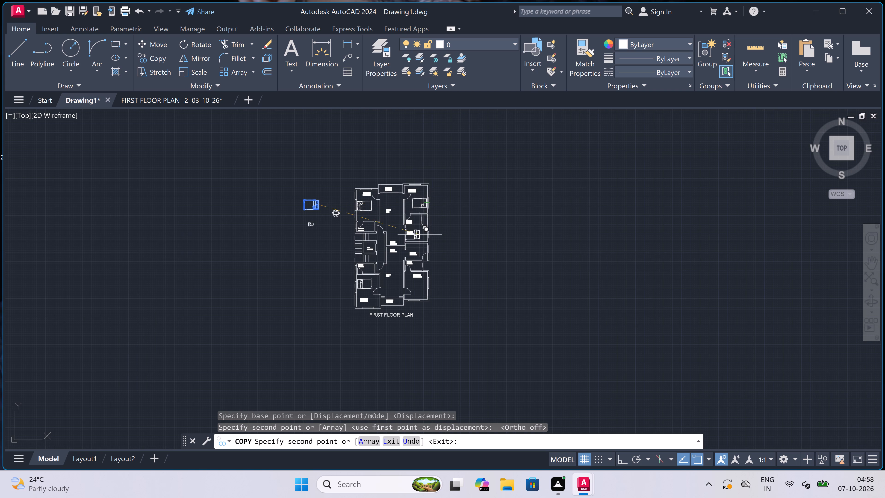
{"action": "scroll", "coordinate": [419, 284], "scroll_direction": "up", "scroll_amount": 6}
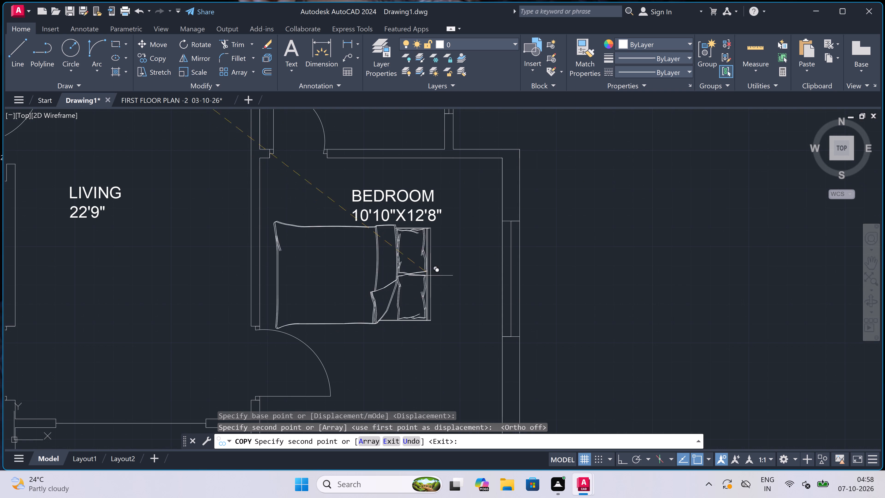
{"action": "scroll", "coordinate": [477, 301], "scroll_direction": "up", "scroll_amount": 1}
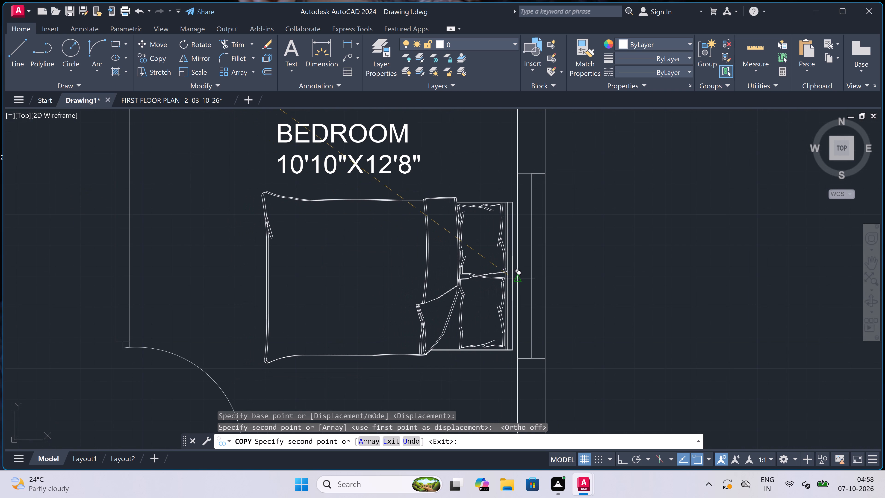
{"action": "left_click", "coordinate": [512, 278]}
{"action": "scroll", "coordinate": [537, 250], "scroll_direction": "down", "scroll_amount": 5}
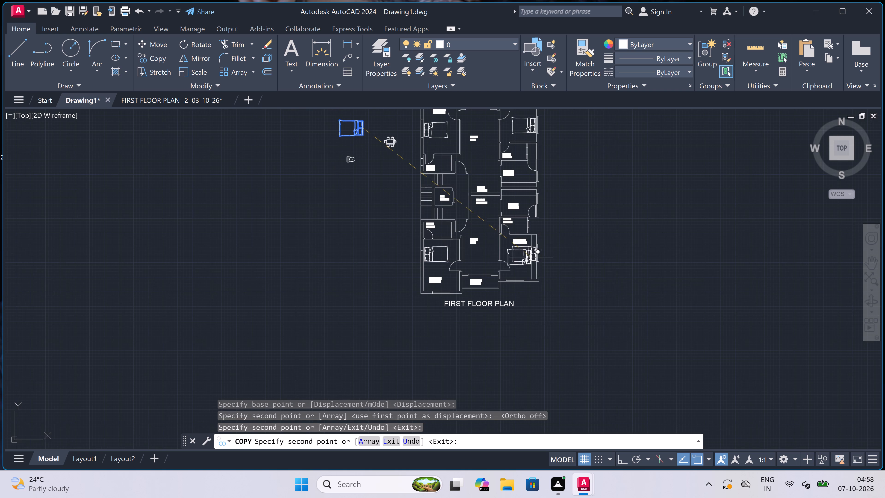
{"action": "key", "text": "Escape"}
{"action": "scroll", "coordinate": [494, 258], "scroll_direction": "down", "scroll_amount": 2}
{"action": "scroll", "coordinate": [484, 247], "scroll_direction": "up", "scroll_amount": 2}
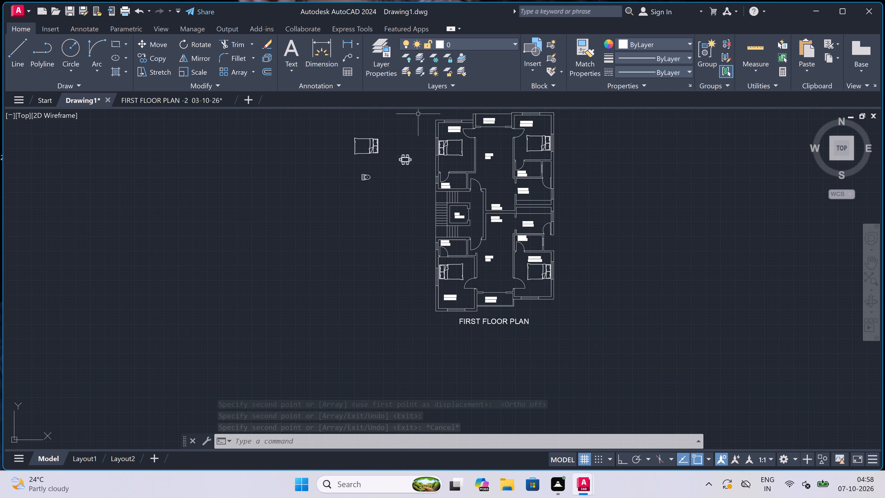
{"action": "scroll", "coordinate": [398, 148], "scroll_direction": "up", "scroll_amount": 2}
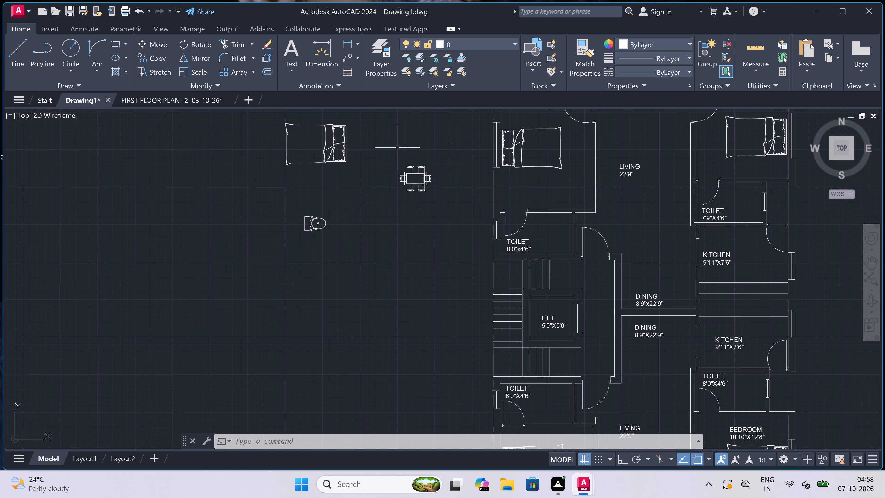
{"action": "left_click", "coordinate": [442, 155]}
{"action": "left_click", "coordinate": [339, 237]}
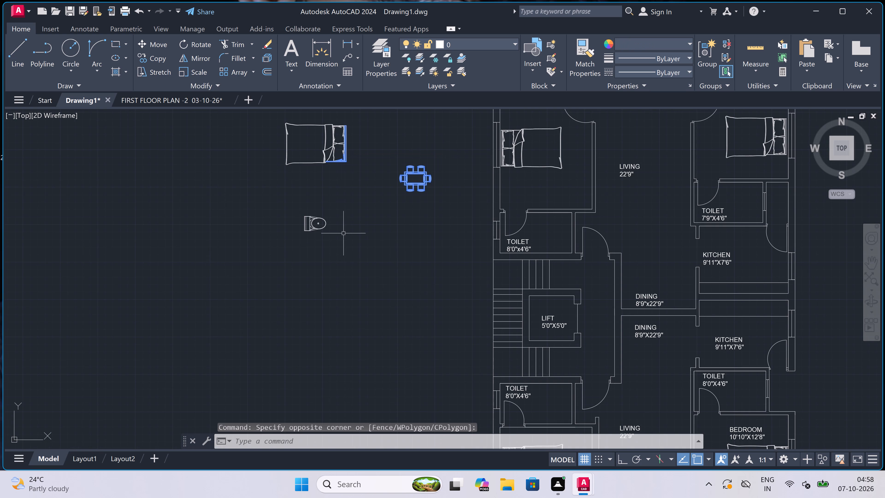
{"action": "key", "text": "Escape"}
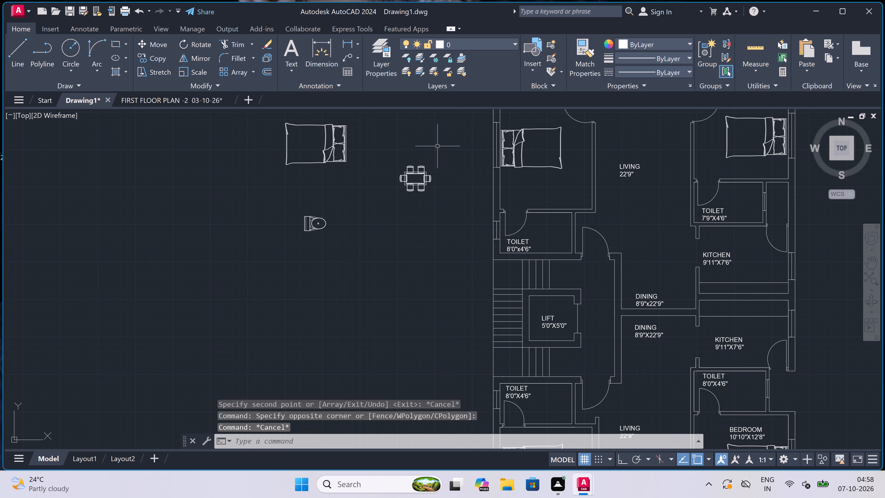
Copy the six-chair dining set from its table centre into both dining areas, north of the upper DINING label and south of the lower one.
{"action": "left_click", "coordinate": [438, 148]}
{"action": "left_click", "coordinate": [396, 205]}
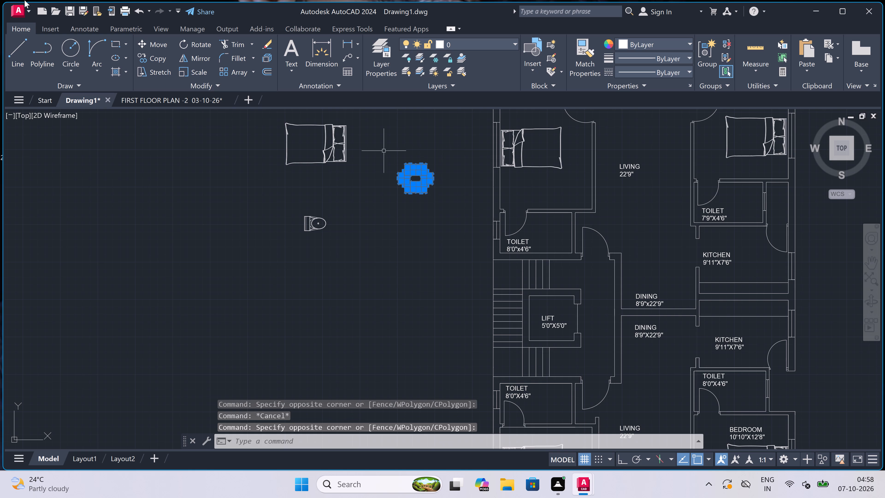
{"action": "left_click", "coordinate": [145, 53]}
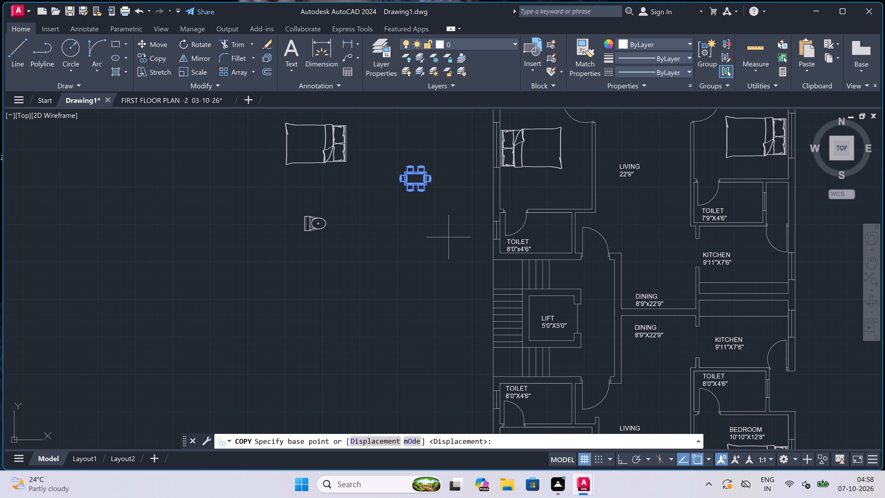
{"action": "left_click", "coordinate": [414, 178]}
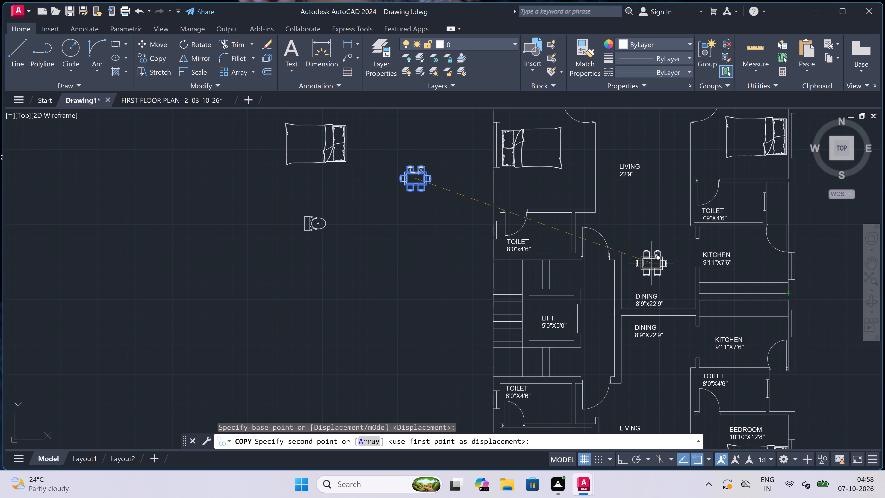
{"action": "left_click", "coordinate": [652, 264]}
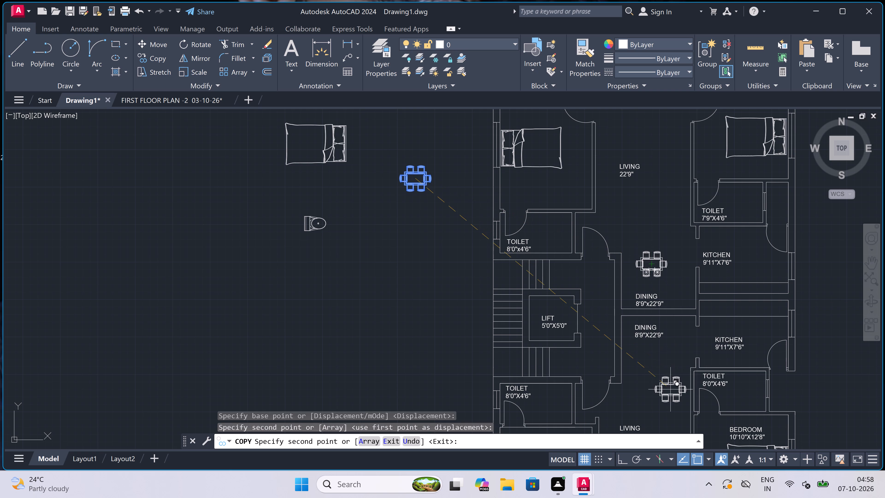
{"action": "left_click", "coordinate": [645, 362]}
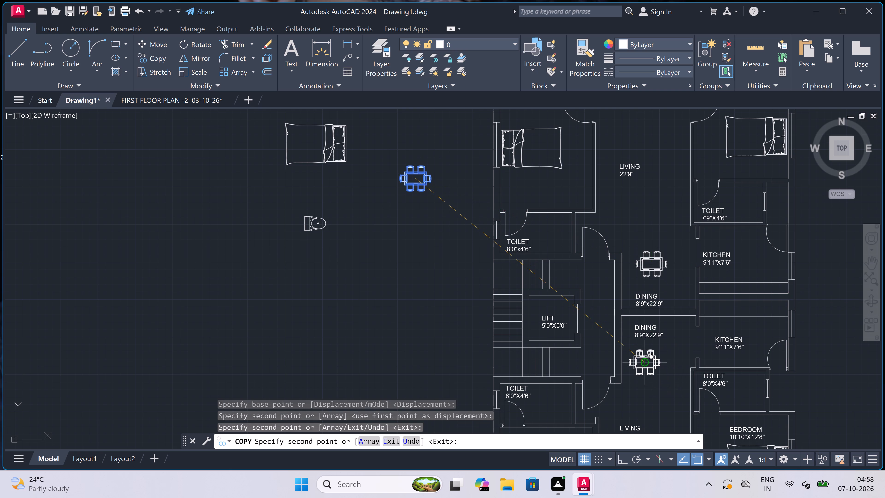
{"action": "key", "text": "Escape"}
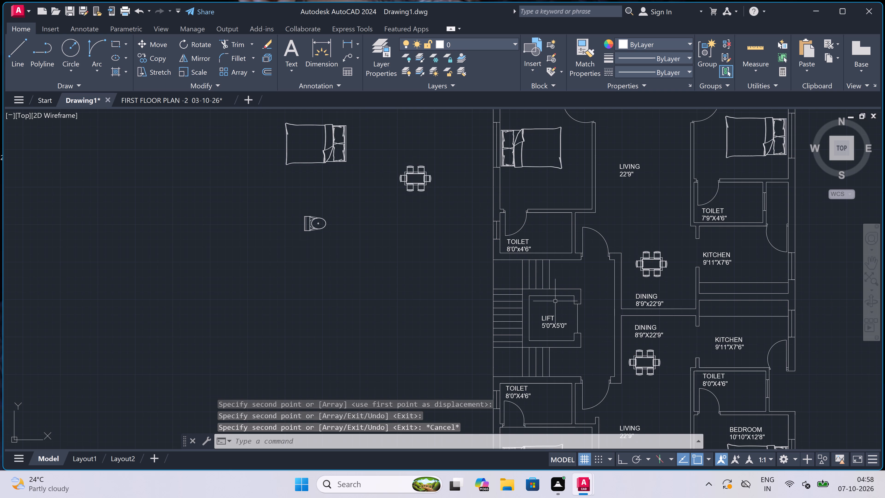
{"action": "scroll", "coordinate": [555, 301], "scroll_direction": "down", "scroll_amount": 1}
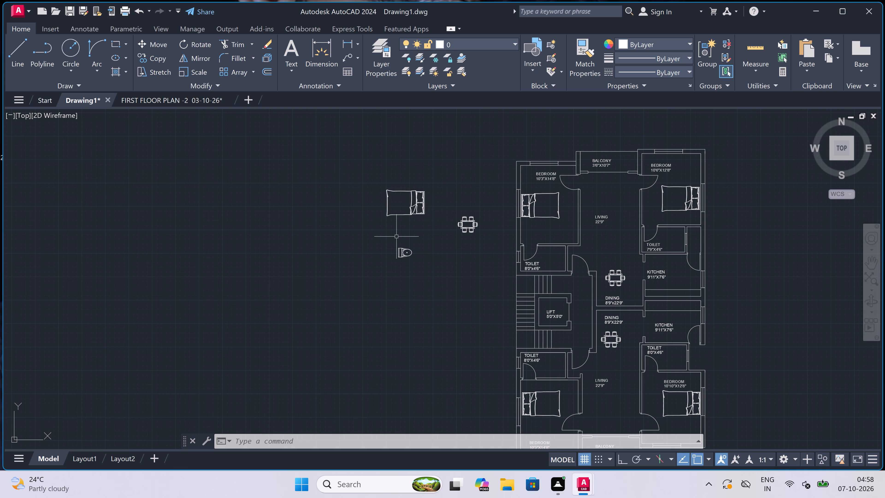
Rotate the loose source WC outside the plan by 180 degrees with Ortho on, so its tank faces east.
{"action": "scroll", "coordinate": [409, 256], "scroll_direction": "up", "scroll_amount": 3}
{"action": "left_click", "coordinate": [415, 218]}
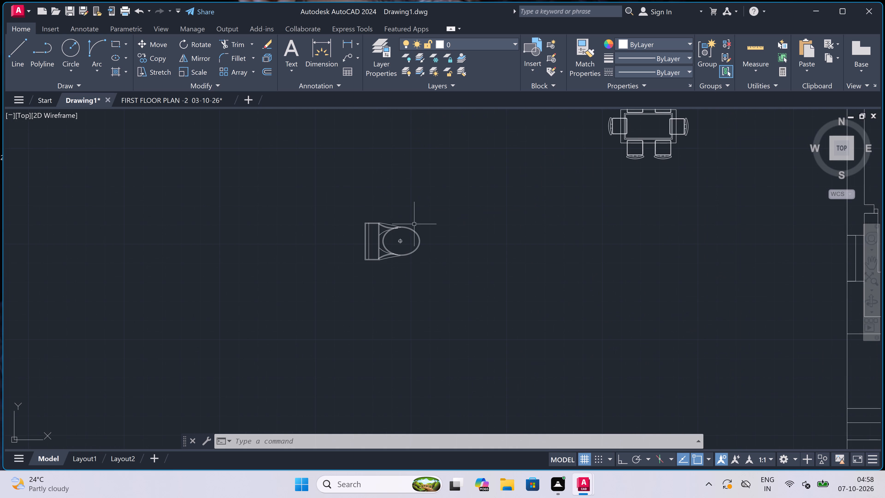
{"action": "double_click", "coordinate": [269, 302]}
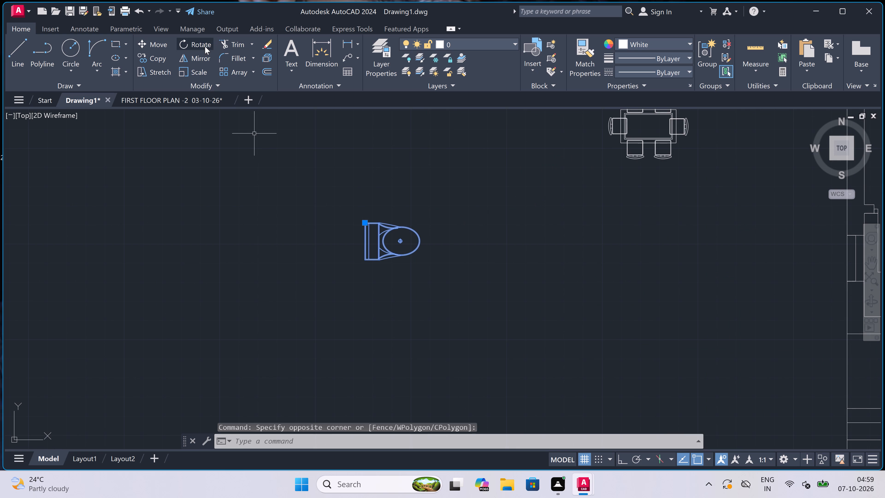
{"action": "left_click", "coordinate": [201, 41]}
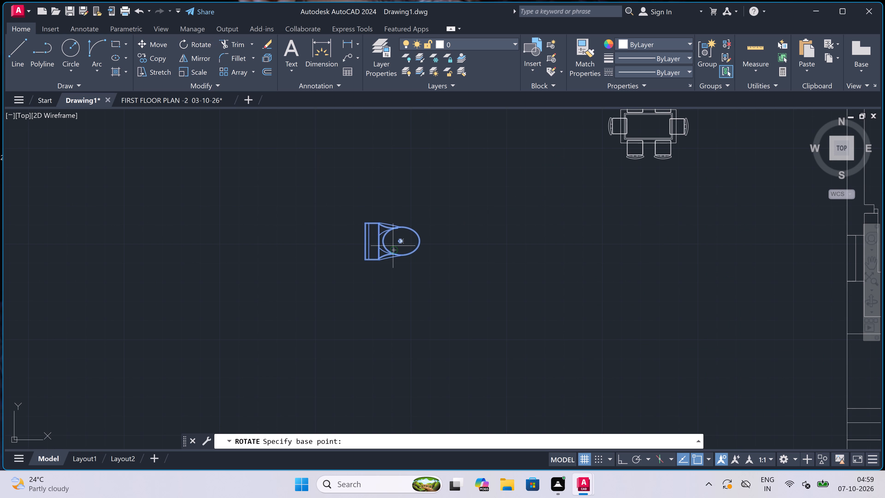
{"action": "left_click", "coordinate": [393, 246]}
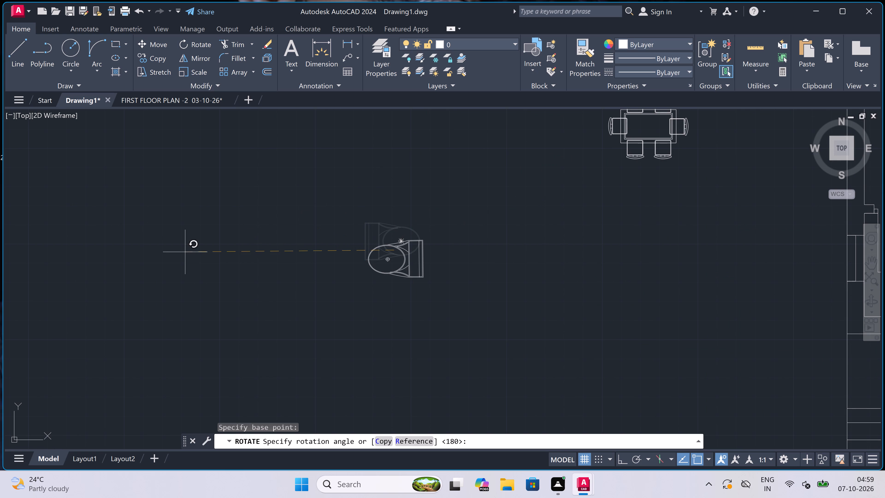
{"action": "key", "text": "F8"}
{"action": "left_click", "coordinate": [245, 251]}
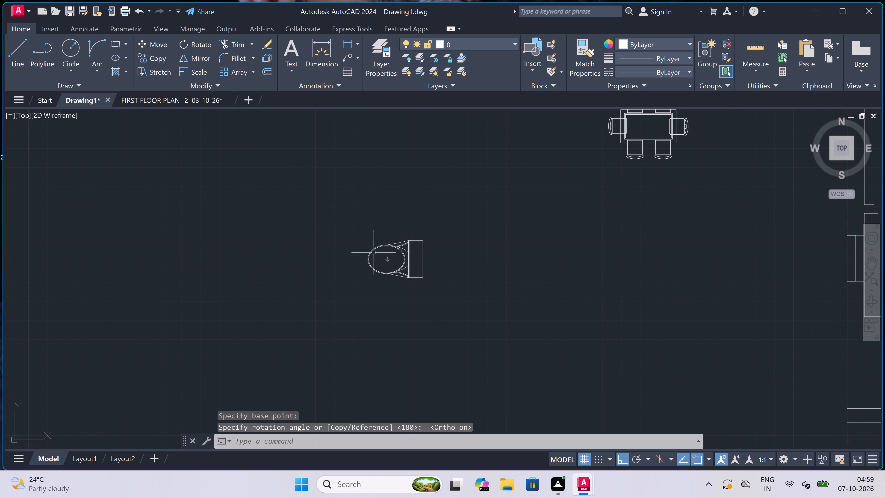
Copy the rotated WC from its tank edge into the northwest 8'0"x4'6" toilet, tank along the east wall, with Ortho off.
{"action": "left_click", "coordinate": [412, 253]}
{"action": "left_click", "coordinate": [331, 265]}
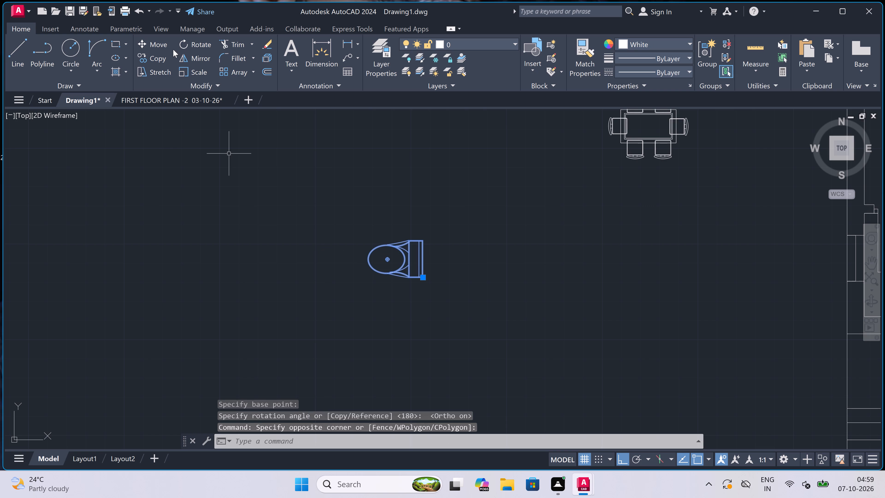
{"action": "left_click", "coordinate": [150, 58]}
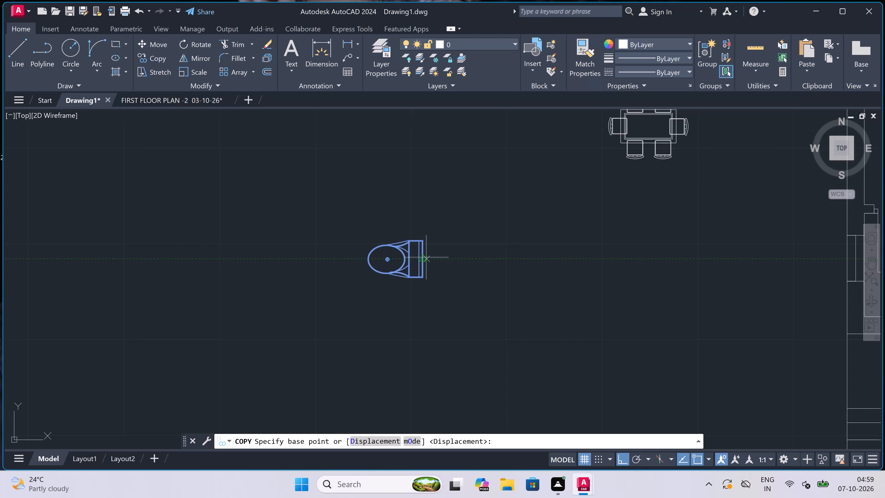
{"action": "triple_click", "coordinate": [425, 259]}
{"action": "scroll", "coordinate": [500, 235], "scroll_direction": "down", "scroll_amount": 3}
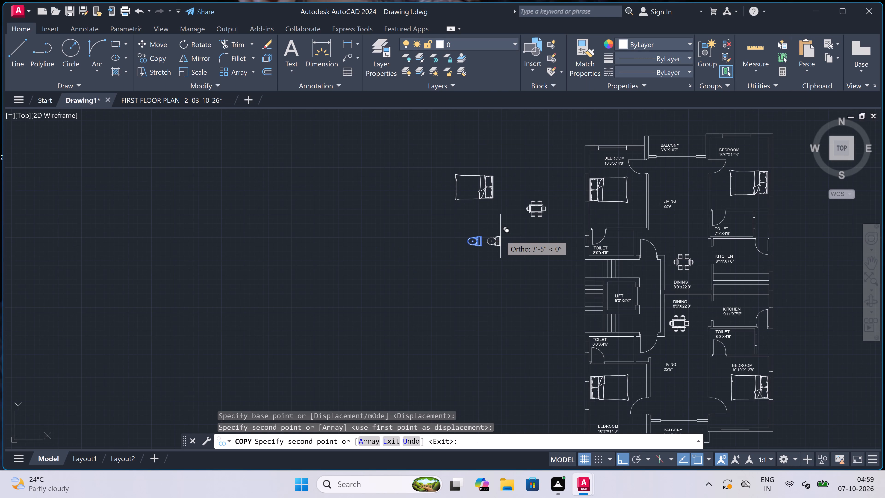
{"action": "key", "text": "F8"}
{"action": "scroll", "coordinate": [502, 238], "scroll_direction": "down", "scroll_amount": 2}
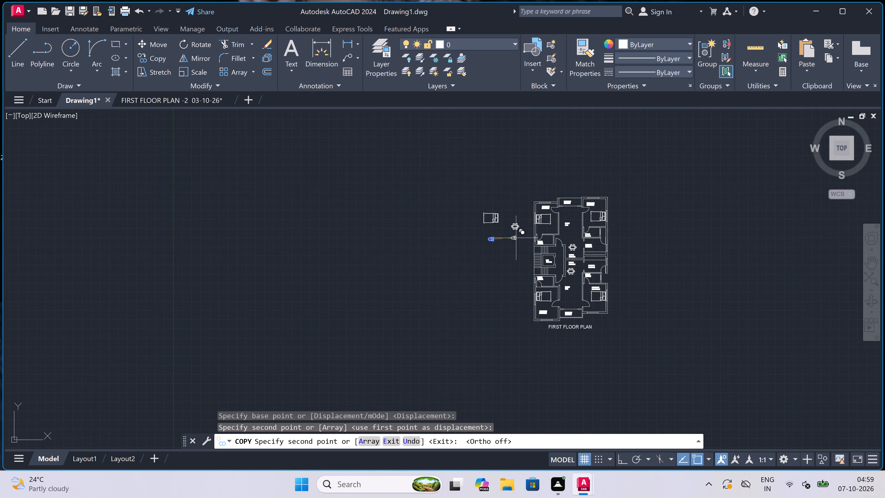
{"action": "scroll", "coordinate": [566, 237], "scroll_direction": "up", "scroll_amount": 4}
{"action": "scroll", "coordinate": [465, 247], "scroll_direction": "up", "scroll_amount": 2}
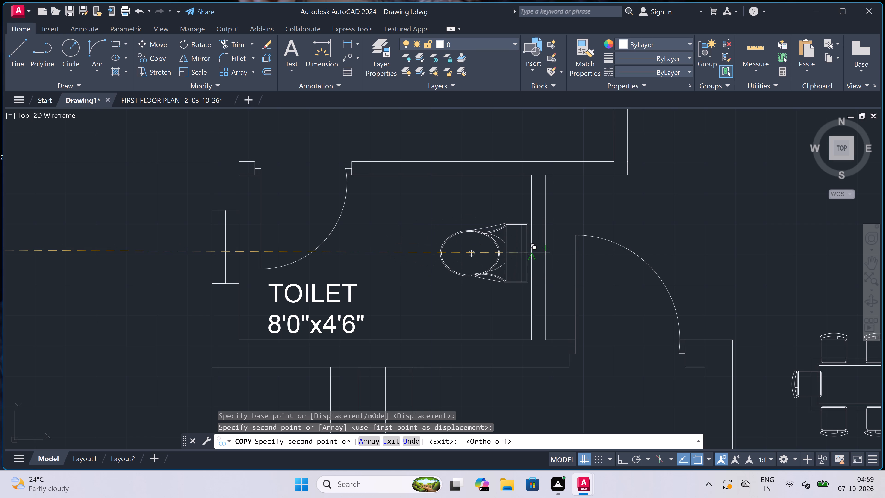
{"action": "double_click", "coordinate": [528, 253]}
Place another copy of the WC in the northeast 7'9"X4'6" toilet, with its tank against the east window.
{"action": "scroll", "coordinate": [444, 259], "scroll_direction": "down", "scroll_amount": 4}
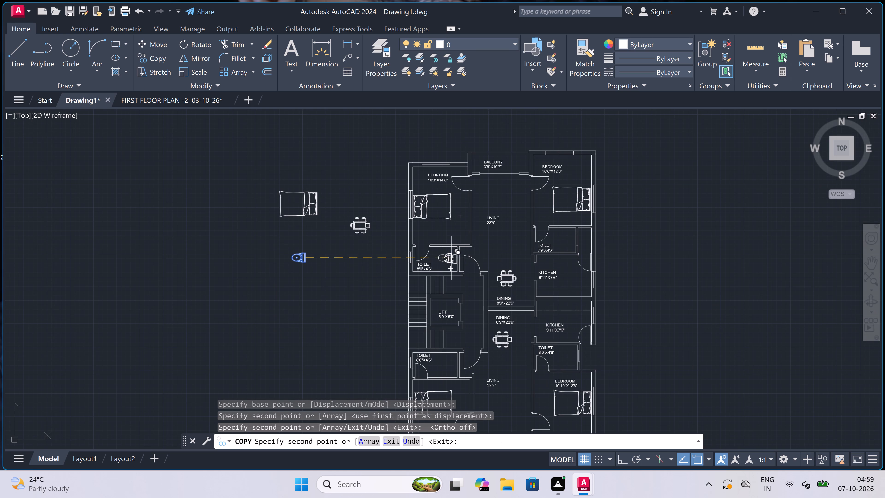
{"action": "scroll", "coordinate": [562, 235], "scroll_direction": "up", "scroll_amount": 2}
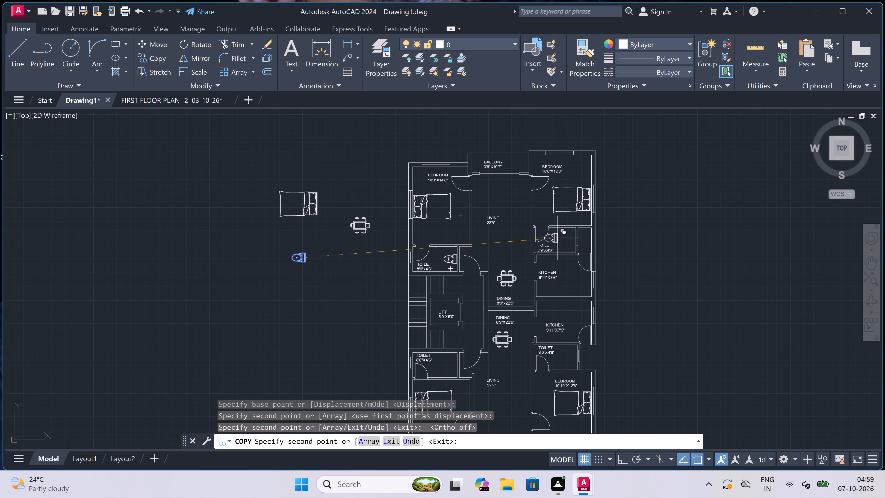
{"action": "scroll", "coordinate": [562, 235], "scroll_direction": "up", "scroll_amount": 2}
{"action": "scroll", "coordinate": [625, 258], "scroll_direction": "up", "scroll_amount": 2}
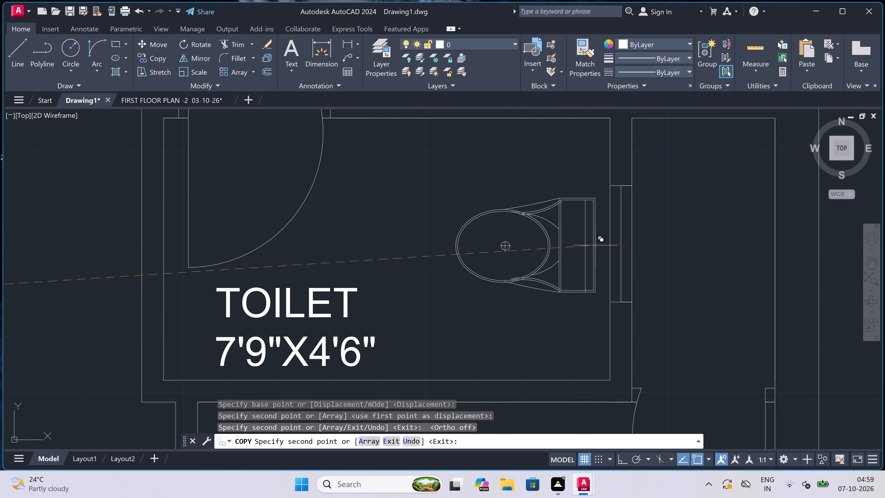
{"action": "scroll", "coordinate": [606, 247], "scroll_direction": "up", "scroll_amount": 2}
{"action": "left_click", "coordinate": [606, 247]}
Place another WC copy in the southeast 8'0"X4'6" toilet, with its tank beside the east window.
{"action": "scroll", "coordinate": [510, 240], "scroll_direction": "down", "scroll_amount": 5}
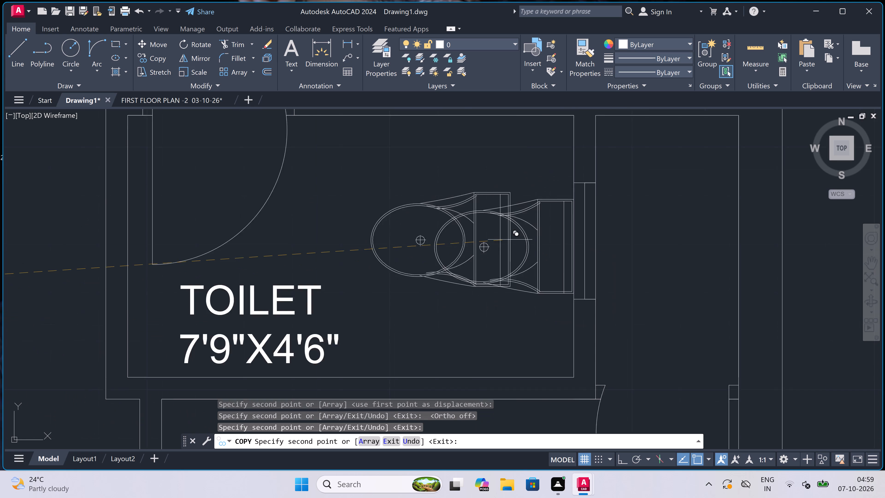
{"action": "scroll", "coordinate": [510, 240], "scroll_direction": "down", "scroll_amount": 3}
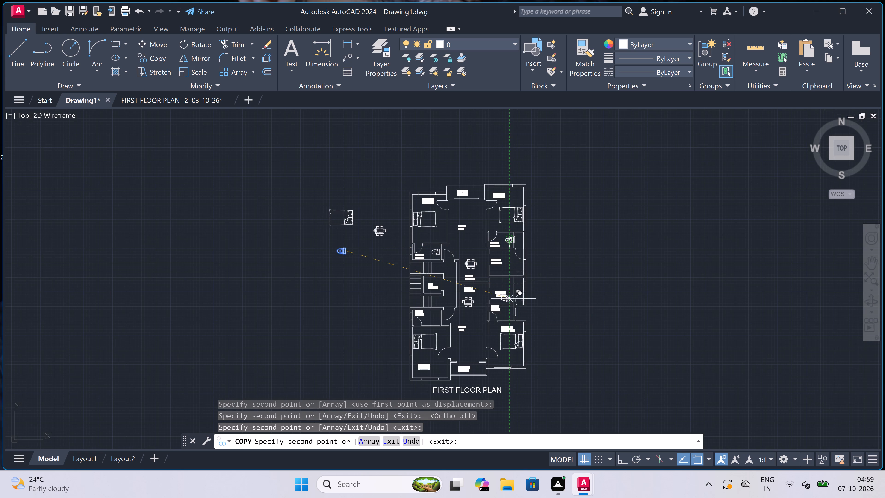
{"action": "scroll", "coordinate": [511, 318], "scroll_direction": "up", "scroll_amount": 5}
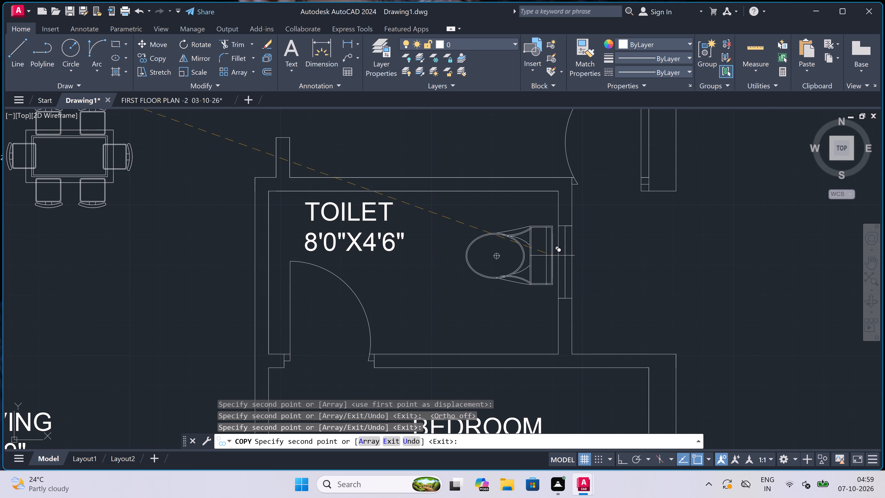
{"action": "scroll", "coordinate": [557, 252], "scroll_direction": "up", "scroll_amount": 3}
{"action": "left_click", "coordinate": [553, 253]}
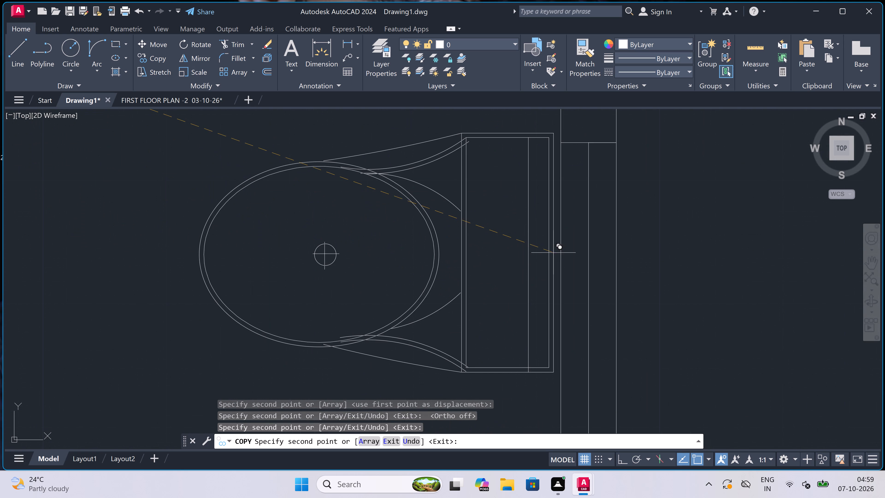
Place the last WC copy in the southwest 8'0"X4'6" toilet, tank near the east wall, and finish copying.
{"action": "scroll", "coordinate": [553, 252], "scroll_direction": "down", "scroll_amount": 9}
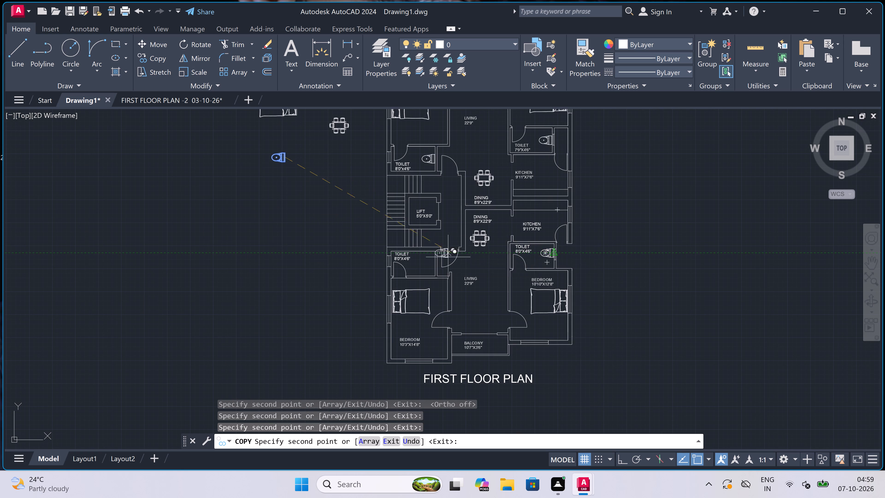
{"action": "scroll", "coordinate": [438, 260], "scroll_direction": "up", "scroll_amount": 4}
{"action": "scroll", "coordinate": [417, 268], "scroll_direction": "up", "scroll_amount": 3}
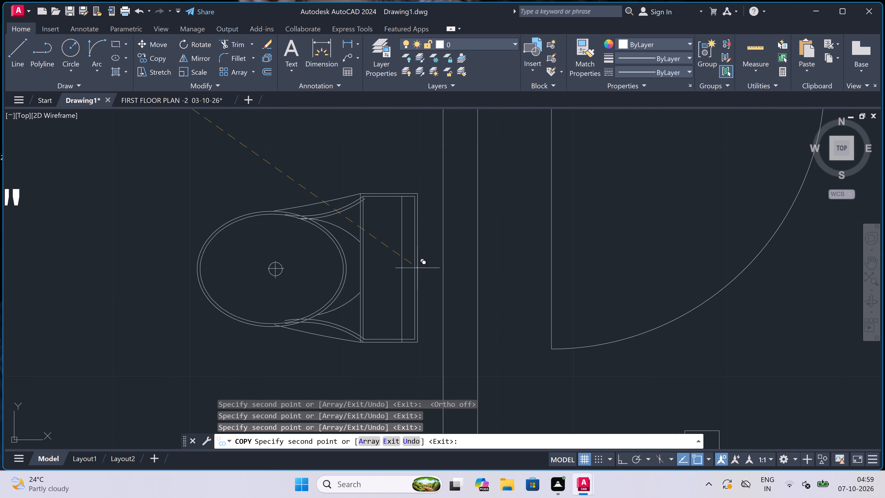
{"action": "left_click", "coordinate": [437, 278]}
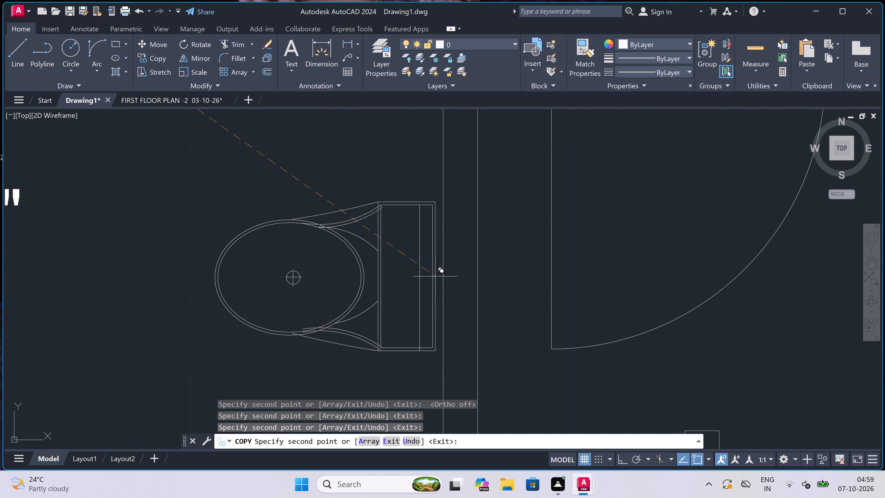
{"action": "scroll", "coordinate": [457, 264], "scroll_direction": "down", "scroll_amount": 4}
{"action": "key", "text": "Escape"}
{"action": "scroll", "coordinate": [457, 264], "scroll_direction": "down", "scroll_amount": 2}
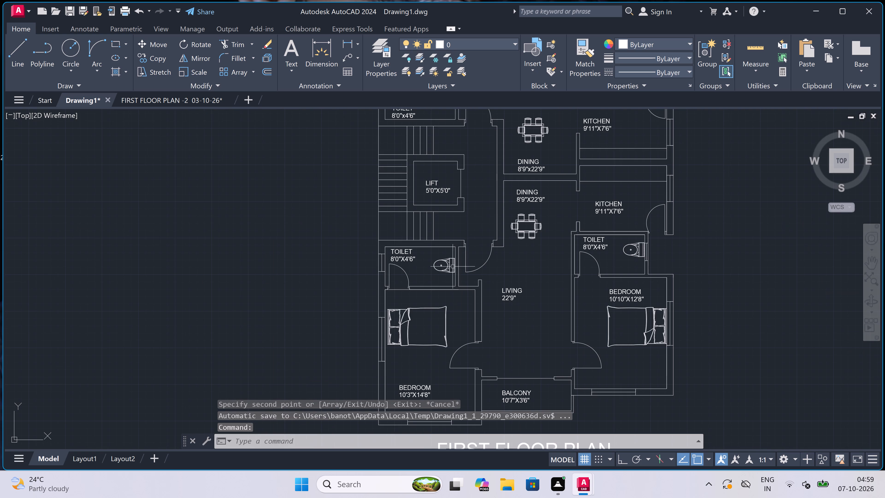
Trim the wall line crossing the door opening between the southwest toilet and the bedroom below it.
{"action": "type", "text": "tr"}
{"action": "key", "text": "space"}
{"action": "scroll", "coordinate": [405, 301], "scroll_direction": "up", "scroll_amount": 3}
{"action": "double_click", "coordinate": [375, 241]}
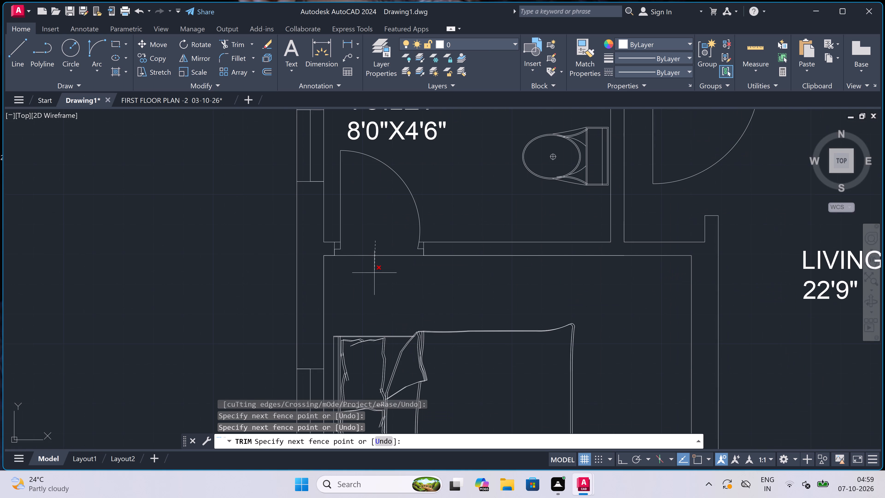
{"action": "left_click", "coordinate": [374, 273]}
{"action": "key", "text": "Escape"}
Delete the loose source bed, dining set and WC lying west of the floor plan.
{"action": "scroll", "coordinate": [406, 266], "scroll_direction": "down", "scroll_amount": 3}
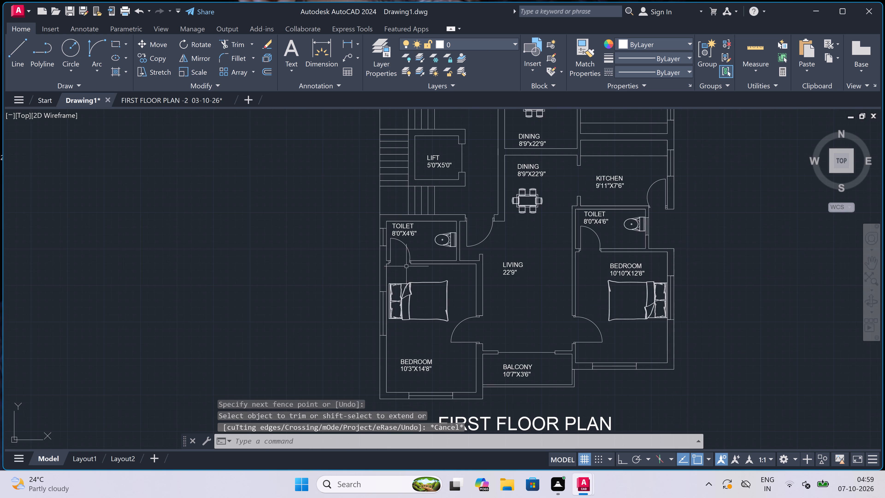
{"action": "scroll", "coordinate": [440, 259], "scroll_direction": "down", "scroll_amount": 3}
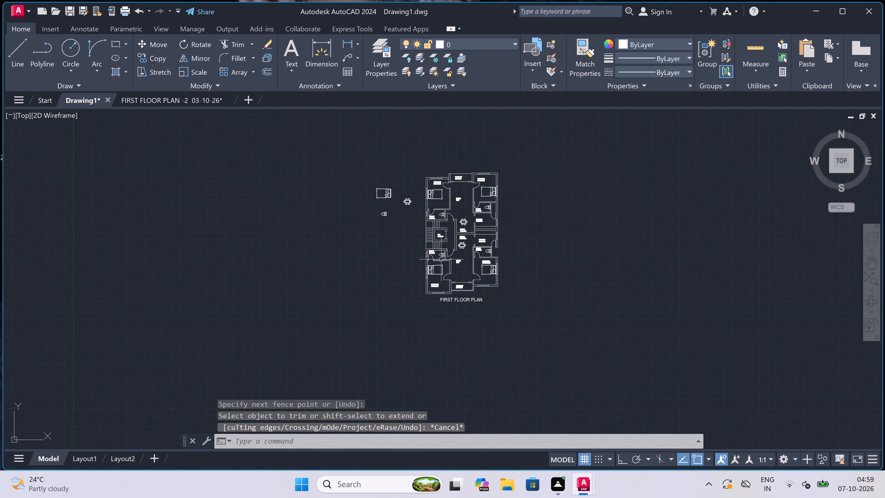
{"action": "scroll", "coordinate": [401, 200], "scroll_direction": "up", "scroll_amount": 2}
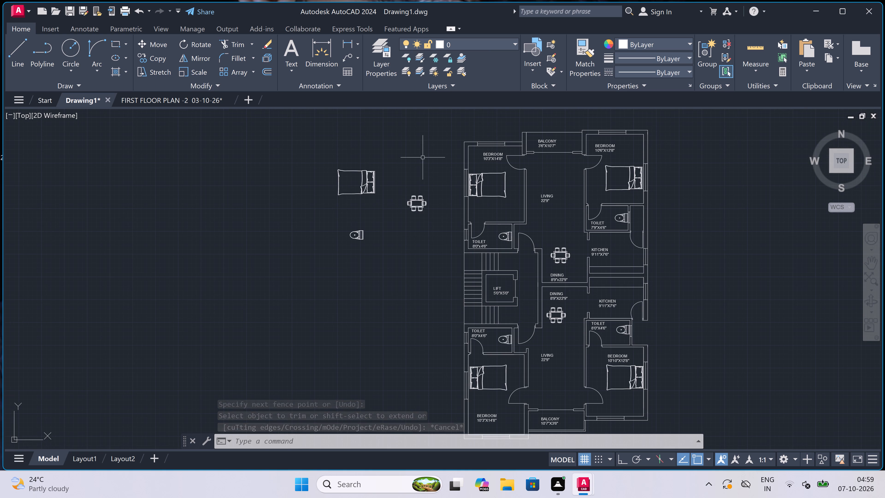
{"action": "left_click", "coordinate": [429, 139]}
{"action": "left_click", "coordinate": [296, 268]}
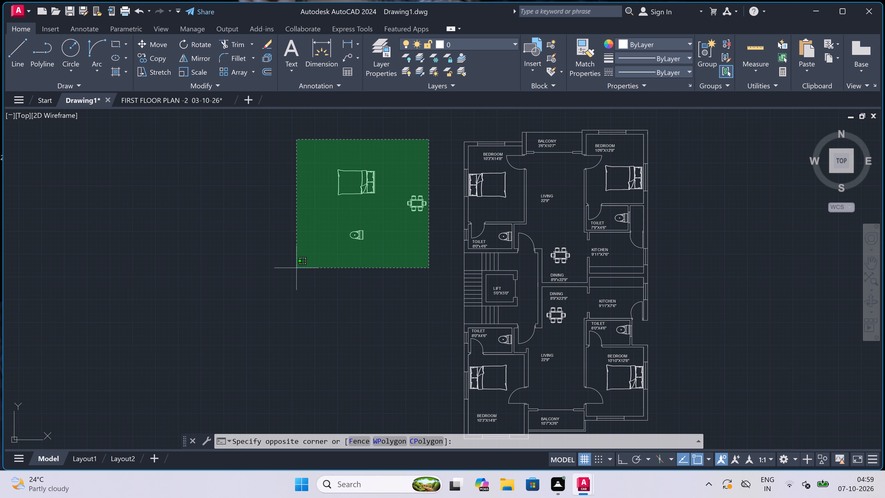
{"action": "key", "text": "Delete"}
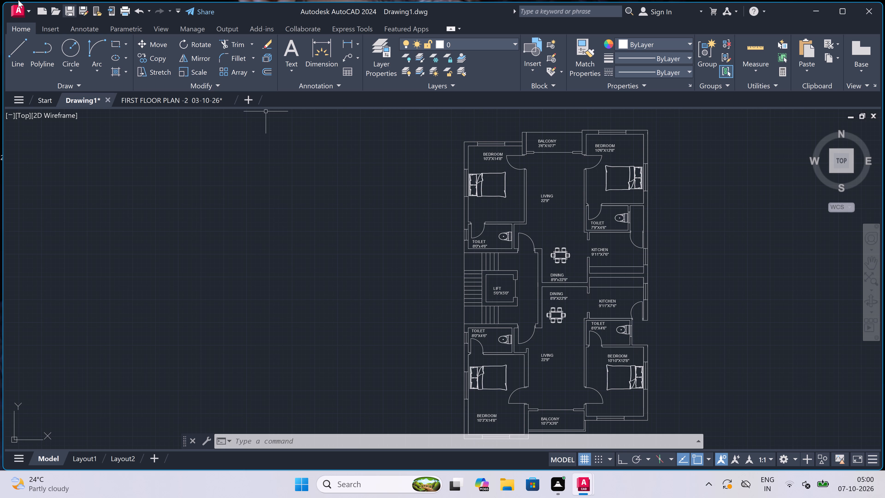
Open the recent drawing living_room_furniture (1).dwg.
{"action": "left_click", "coordinate": [17, 7]}
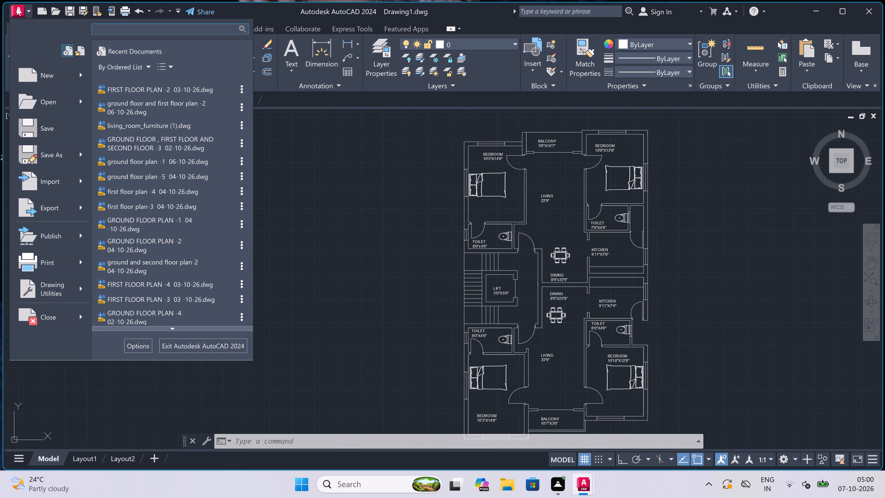
{"action": "triple_click", "coordinate": [152, 123]}
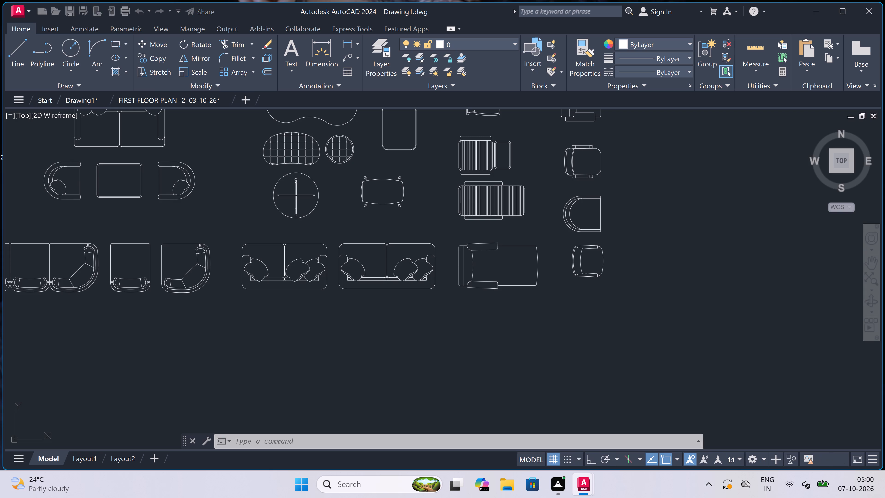
Copy the plain three-seat sofa in the top row of the living-room furniture drawing to the clipboard.
{"action": "scroll", "coordinate": [404, 286], "scroll_direction": "down", "scroll_amount": 2}
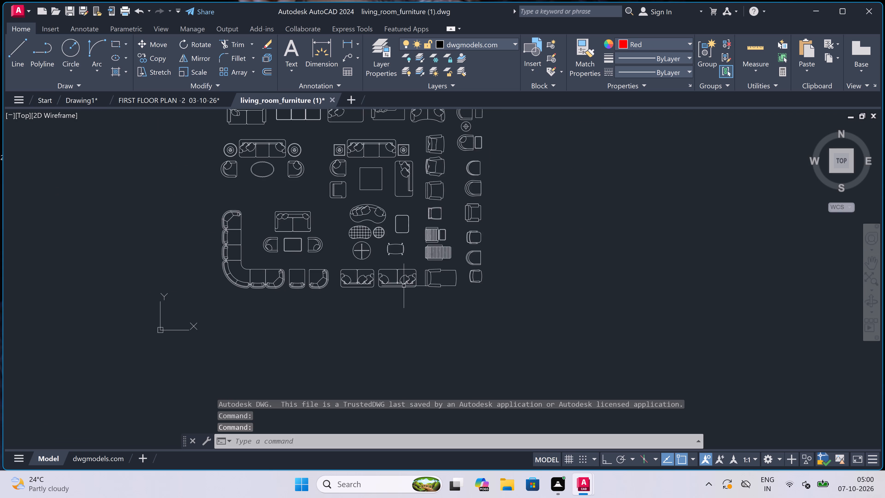
{"action": "scroll", "coordinate": [404, 285], "scroll_direction": "down", "scroll_amount": 1}
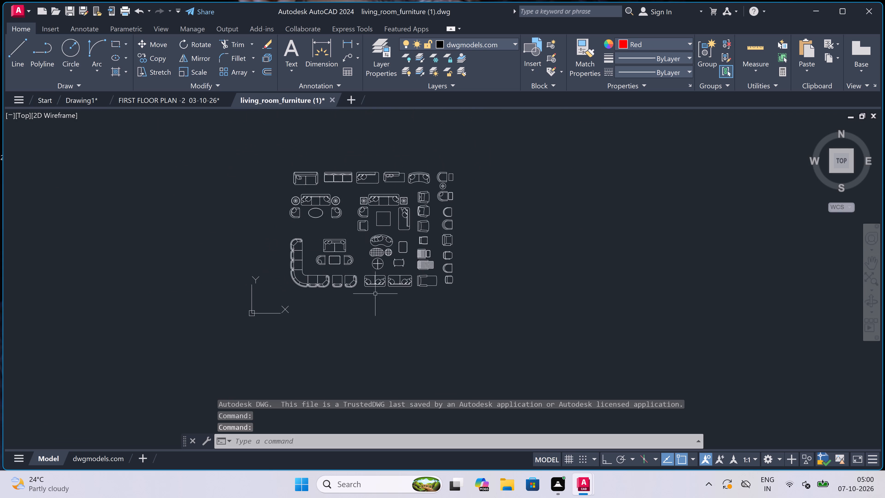
{"action": "scroll", "coordinate": [378, 297], "scroll_direction": "up", "scroll_amount": 3}
{"action": "scroll", "coordinate": [525, 226], "scroll_direction": "down", "scroll_amount": 4}
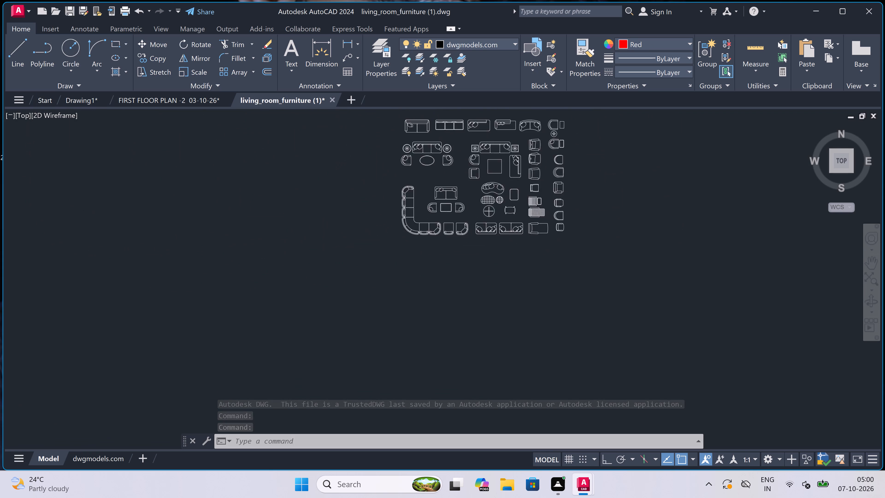
{"action": "scroll", "coordinate": [469, 163], "scroll_direction": "up", "scroll_amount": 4}
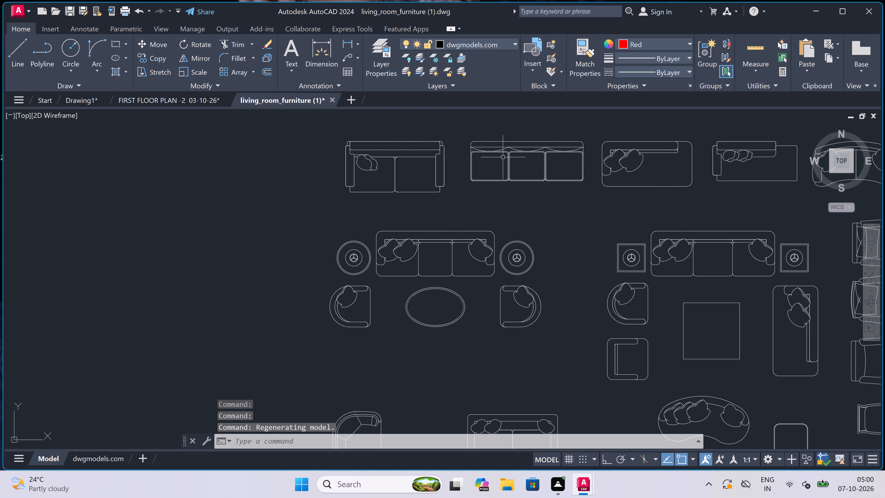
{"action": "scroll", "coordinate": [578, 128], "scroll_direction": "up", "scroll_amount": 2}
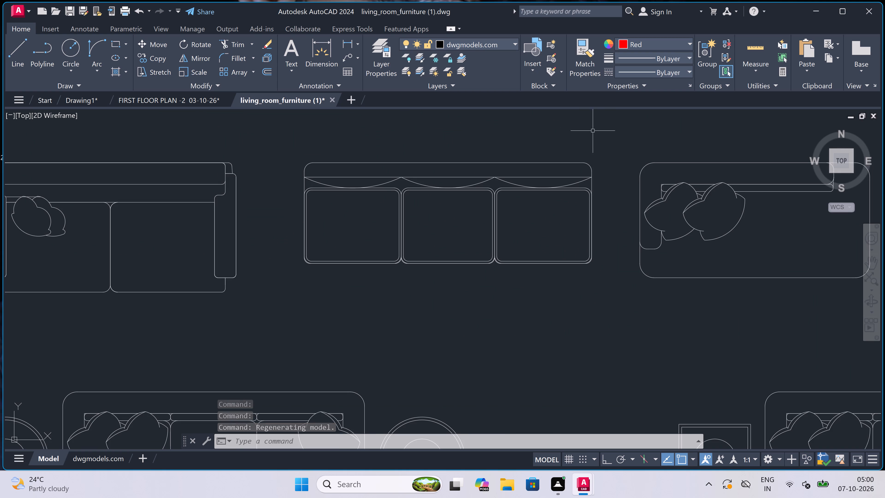
{"action": "left_click", "coordinate": [598, 135]}
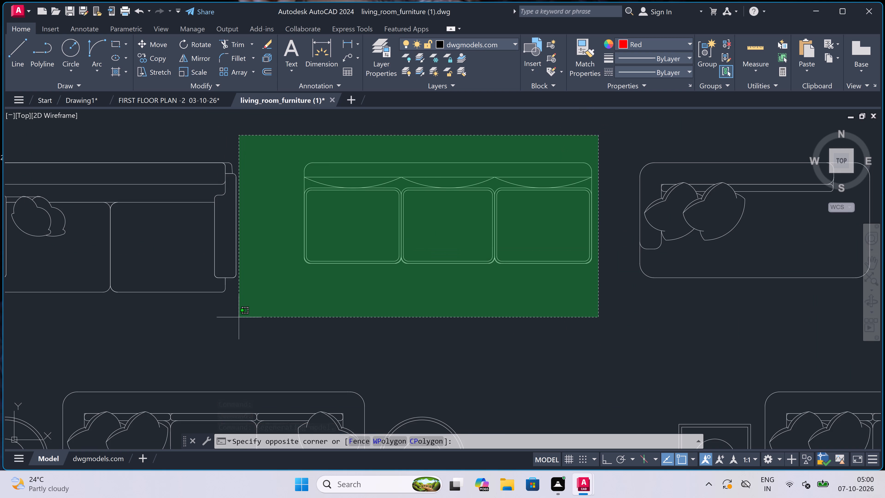
{"action": "double_click", "coordinate": [285, 309]}
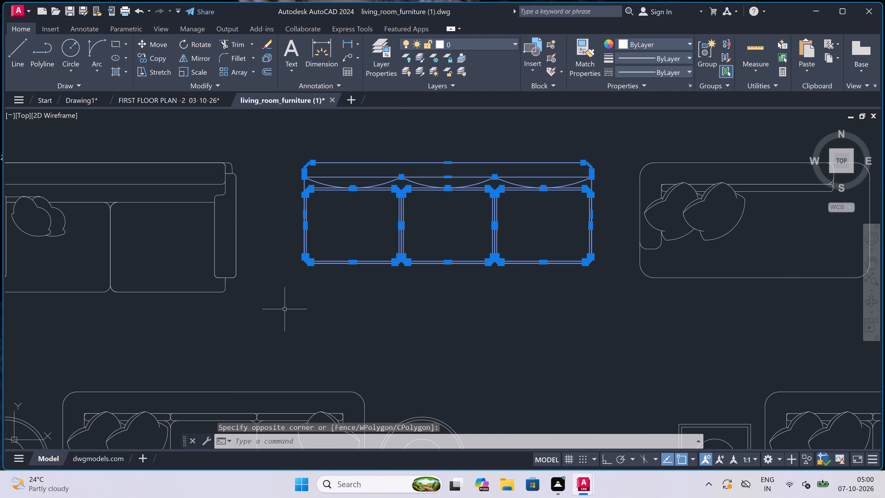
{"action": "key", "text": "ctrl+c"}
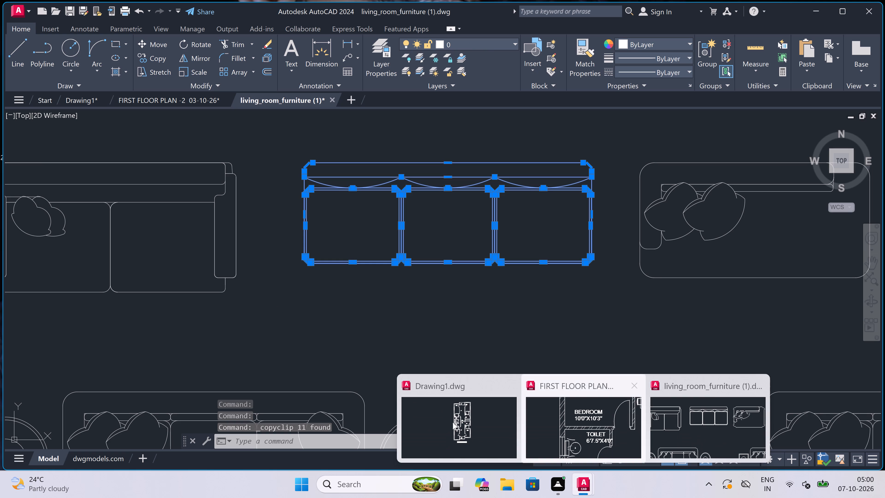
Switch to Drawing1 and paste the three-seat sofa in the empty space east of the floor plan.
{"action": "left_click", "coordinate": [413, 415]}
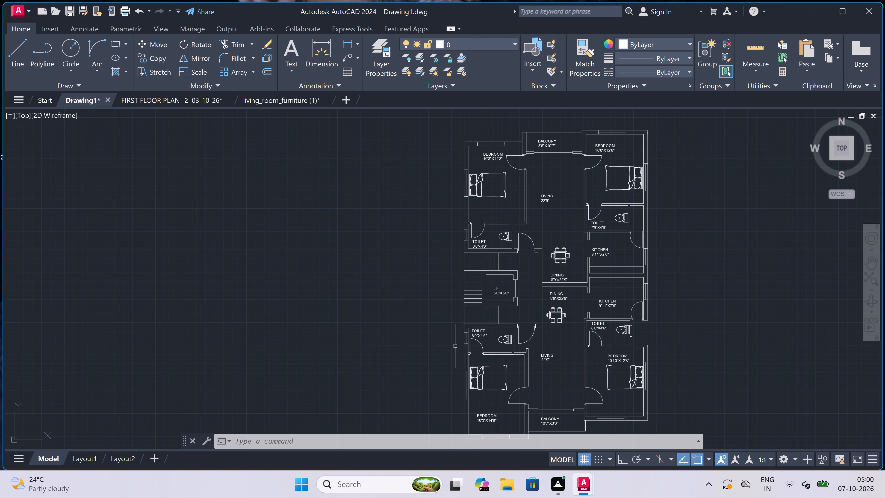
{"action": "key", "text": "ctrl+v"}
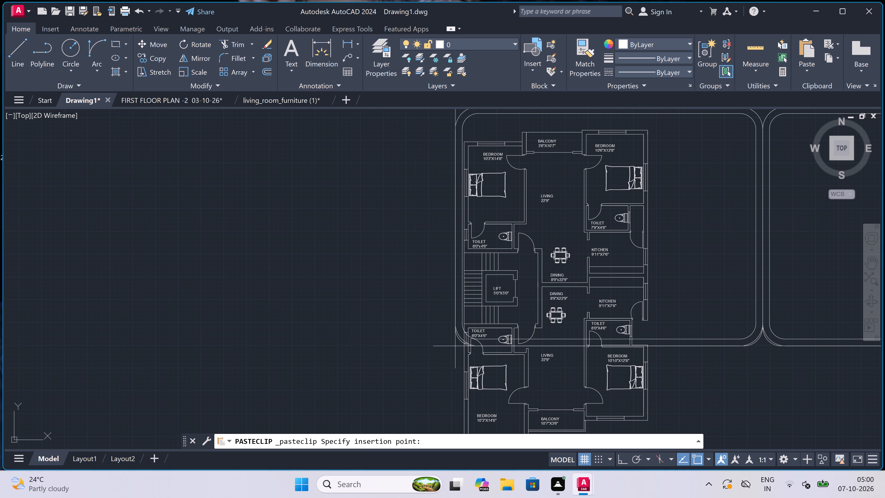
{"action": "scroll", "coordinate": [329, 273], "scroll_direction": "down", "scroll_amount": 5}
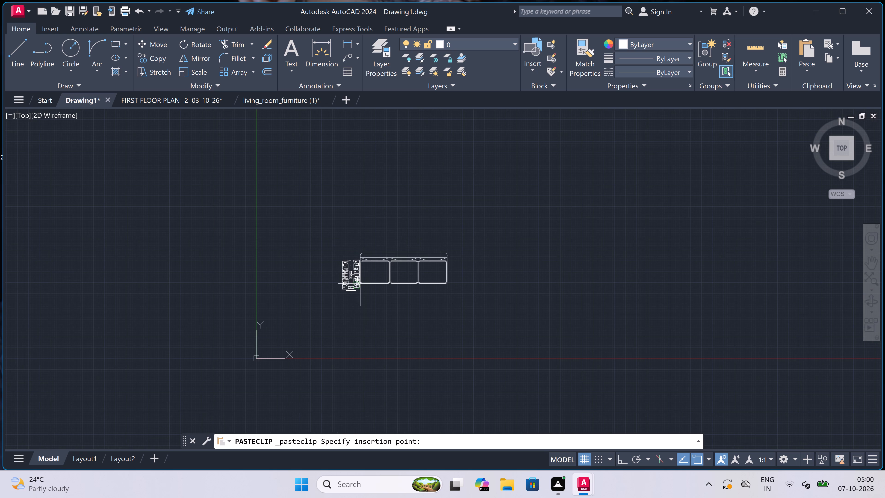
{"action": "scroll", "coordinate": [360, 284], "scroll_direction": "up", "scroll_amount": 3}
{"action": "double_click", "coordinate": [443, 308]}
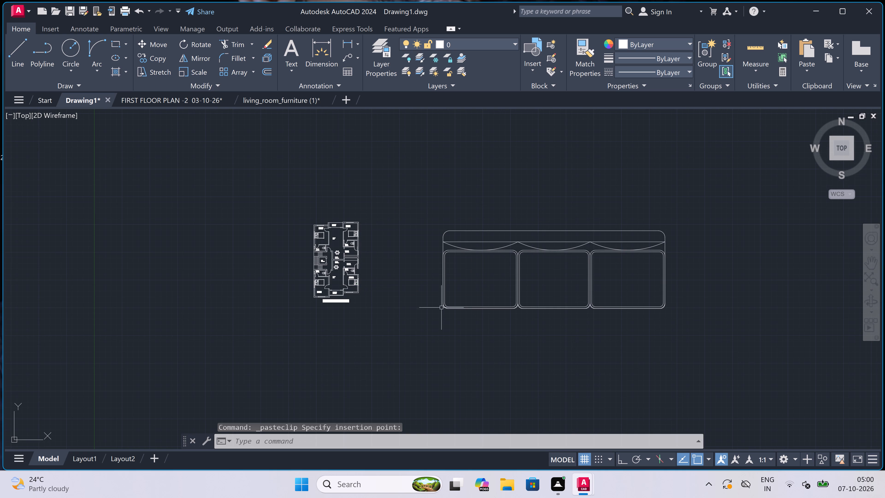
Scale the whole pasted sofa down freehand to roughly the size of the plan's other furniture.
{"action": "scroll", "coordinate": [471, 226], "scroll_direction": "down", "scroll_amount": 3}
{"action": "scroll", "coordinate": [490, 238], "scroll_direction": "up", "scroll_amount": 3}
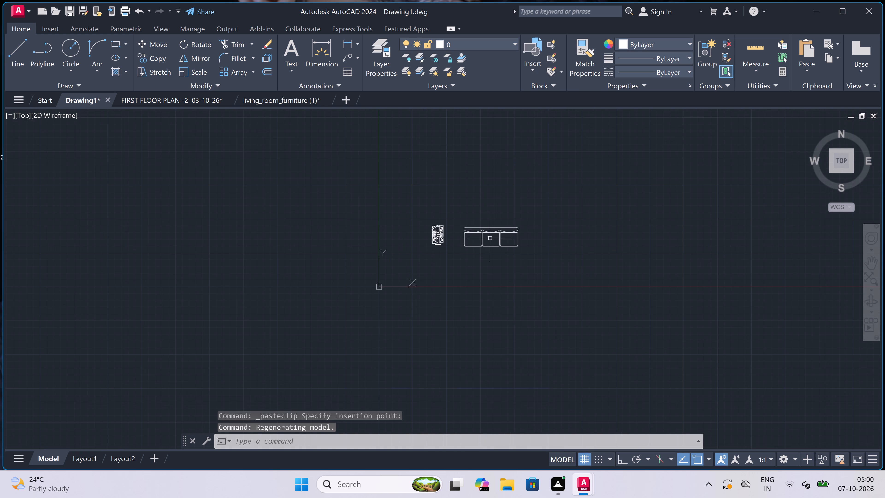
{"action": "left_click", "coordinate": [643, 169]}
{"action": "left_click", "coordinate": [643, 170]}
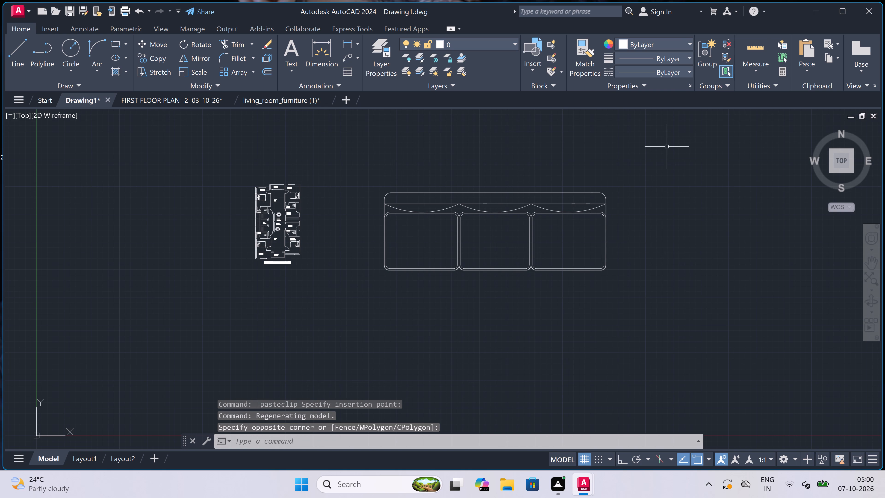
{"action": "left_click", "coordinate": [631, 166]}
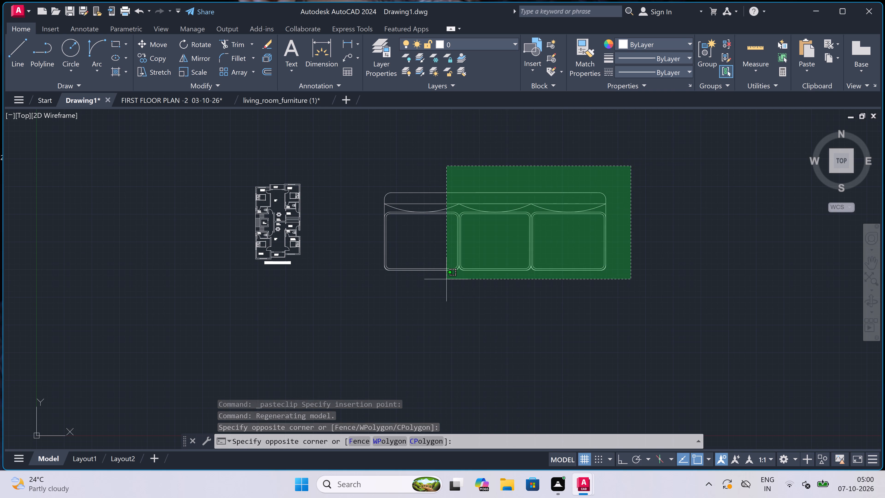
{"action": "left_click", "coordinate": [349, 284]}
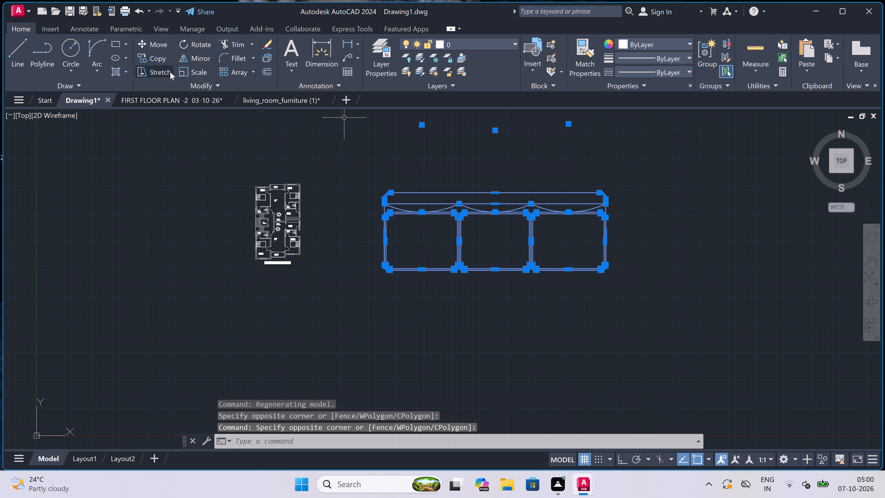
{"action": "left_click", "coordinate": [184, 70]}
{"action": "left_click", "coordinate": [428, 245]}
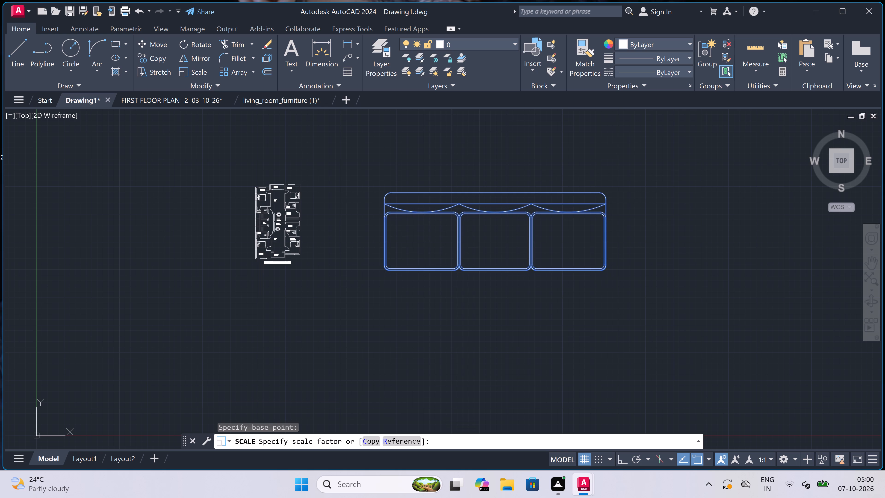
{"action": "scroll", "coordinate": [425, 233], "scroll_direction": "up", "scroll_amount": 4}
{"action": "double_click", "coordinate": [427, 276]}
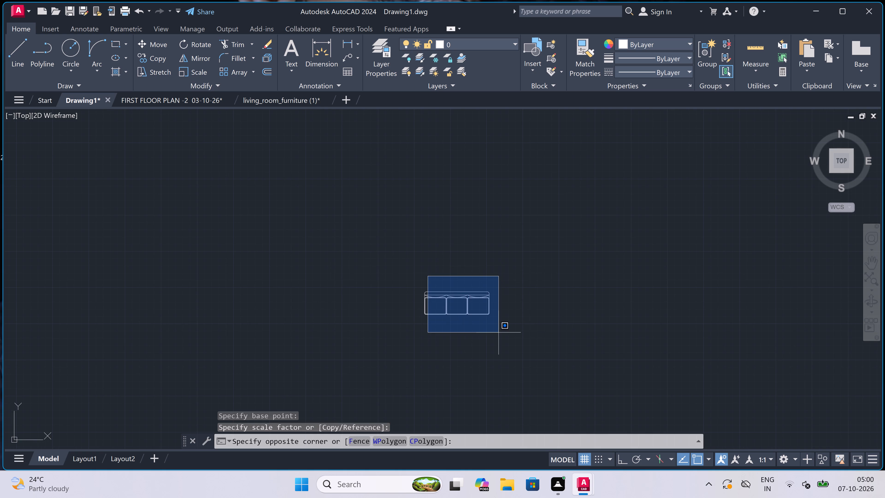
{"action": "key", "text": "Escape"}
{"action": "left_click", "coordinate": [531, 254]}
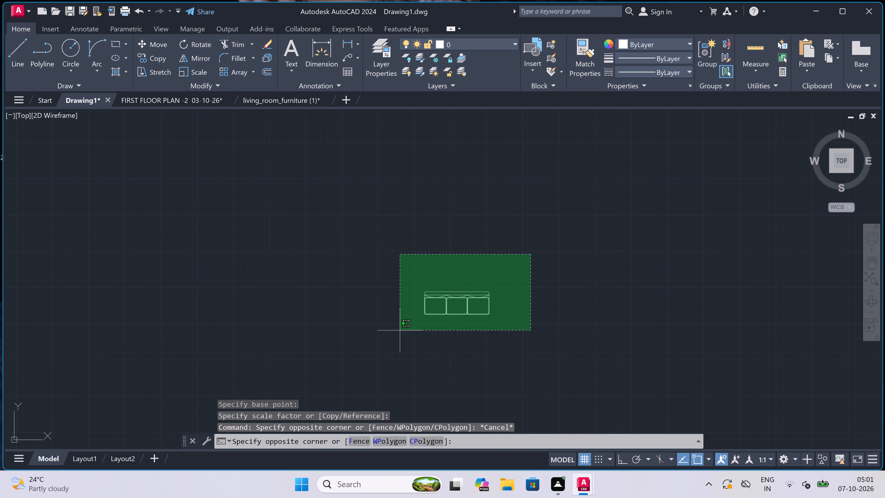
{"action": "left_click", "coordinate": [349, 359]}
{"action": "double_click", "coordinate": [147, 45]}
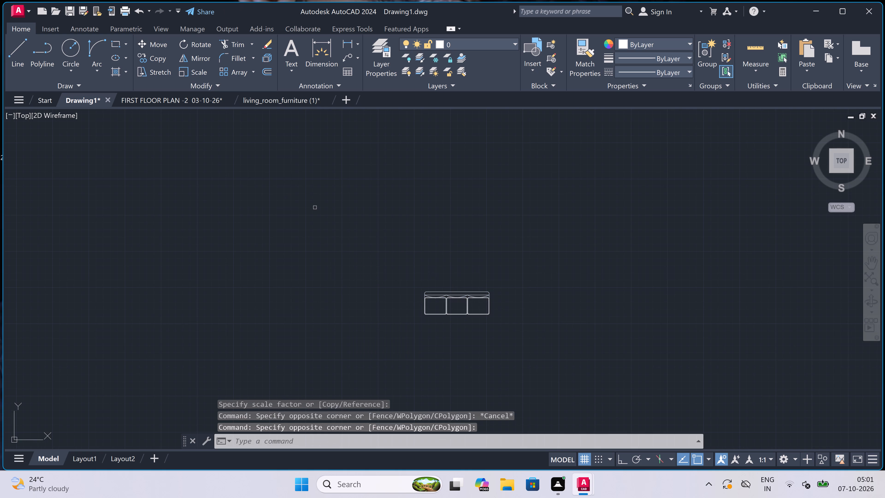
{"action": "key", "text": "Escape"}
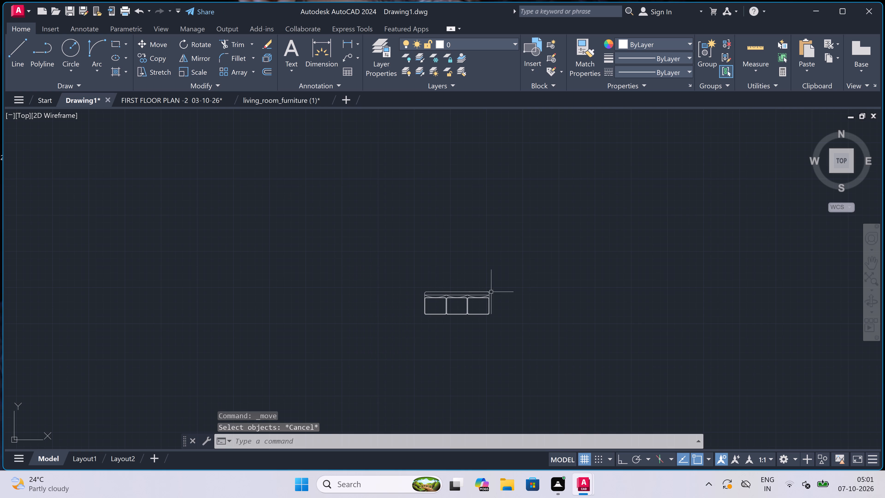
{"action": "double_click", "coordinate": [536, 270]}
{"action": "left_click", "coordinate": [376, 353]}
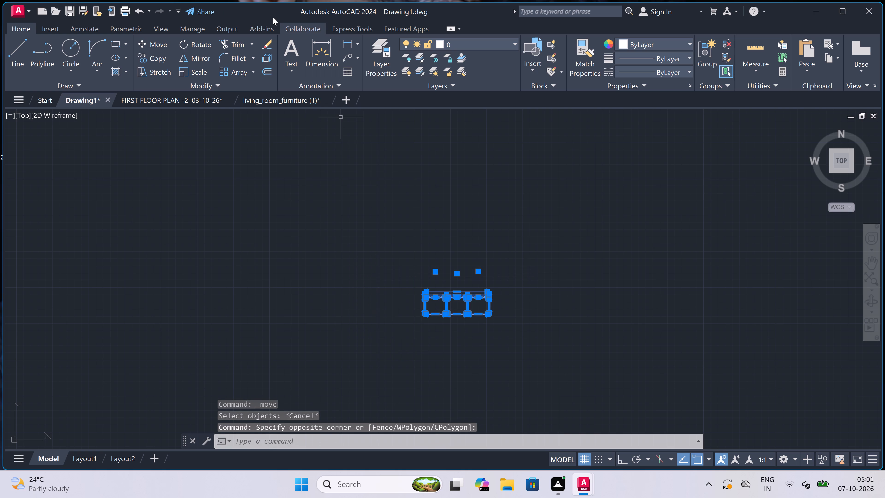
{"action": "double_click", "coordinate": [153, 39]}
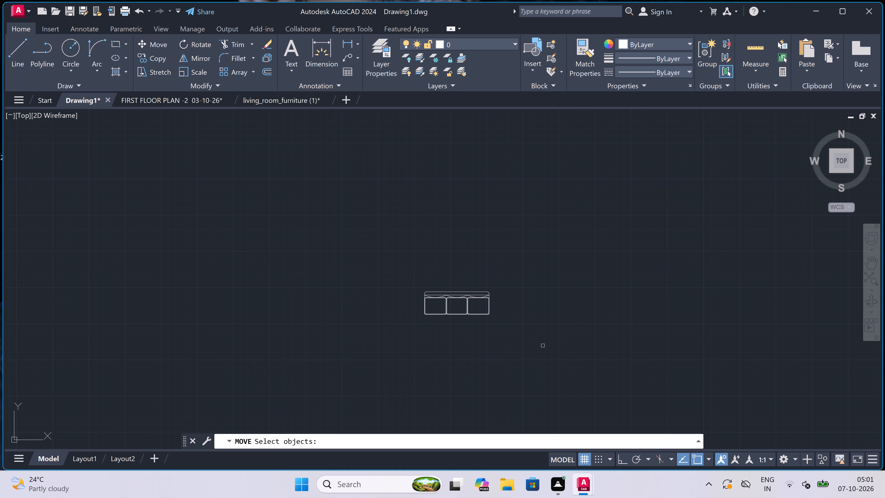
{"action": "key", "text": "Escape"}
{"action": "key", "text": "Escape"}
Move the scaled sofa by its backrest midpoint to just outside the plan, east of the 10'6"X12'8" bedroom.
{"action": "left_click", "coordinate": [528, 276]}
{"action": "left_click", "coordinate": [287, 359]}
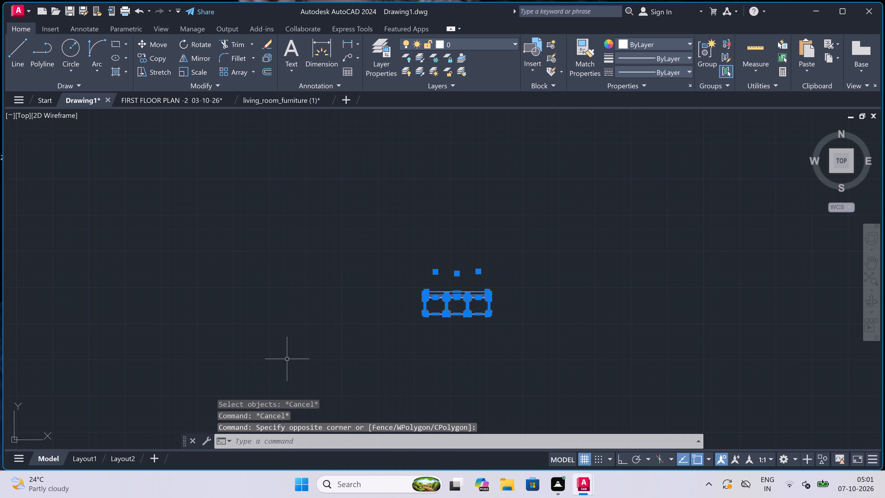
{"action": "left_click", "coordinate": [150, 41]}
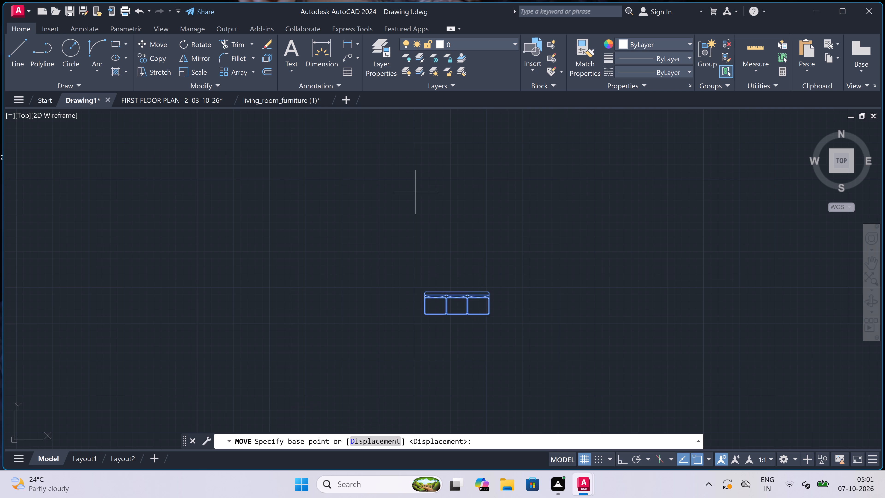
{"action": "left_click", "coordinate": [457, 293]}
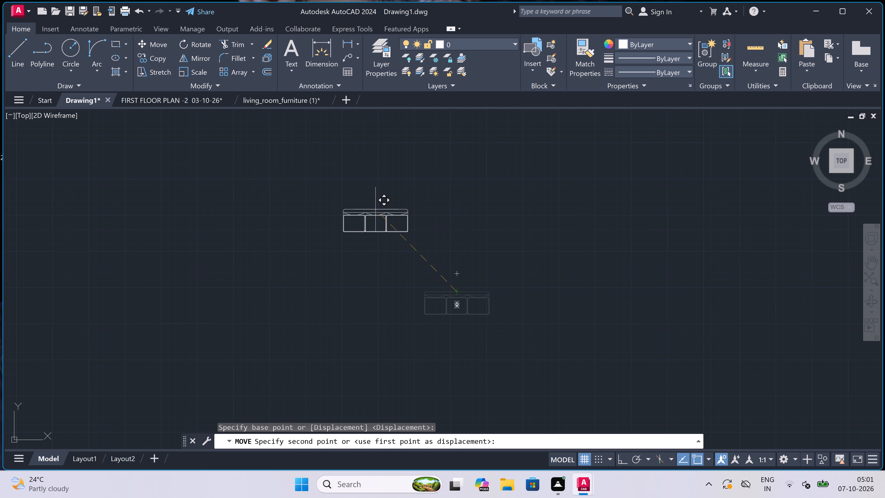
{"action": "scroll", "coordinate": [290, 229], "scroll_direction": "down", "scroll_amount": 6}
{"action": "scroll", "coordinate": [219, 213], "scroll_direction": "up", "scroll_amount": 5}
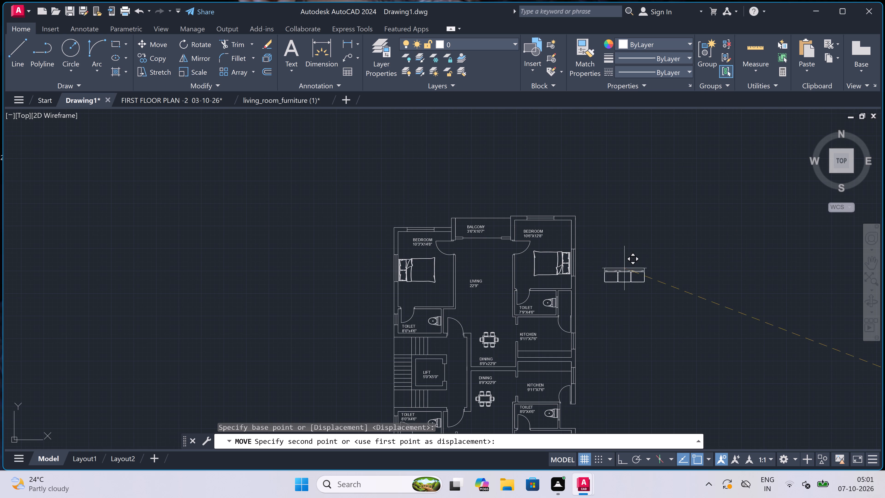
{"action": "left_click", "coordinate": [634, 270]}
Rotate the sofa a quarter turn clockwise about its centre with Ortho on, so its backrest faces east.
{"action": "scroll", "coordinate": [660, 293], "scroll_direction": "up", "scroll_amount": 2}
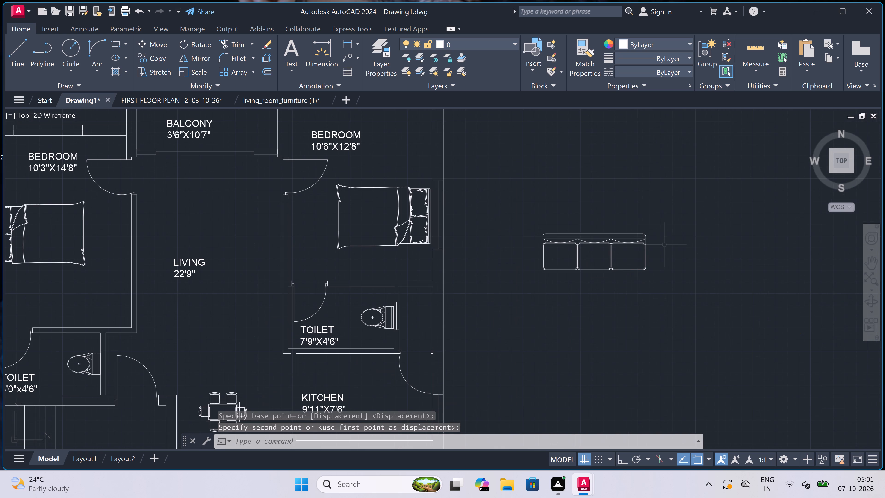
{"action": "left_click", "coordinate": [677, 226]}
{"action": "left_click", "coordinate": [499, 304]}
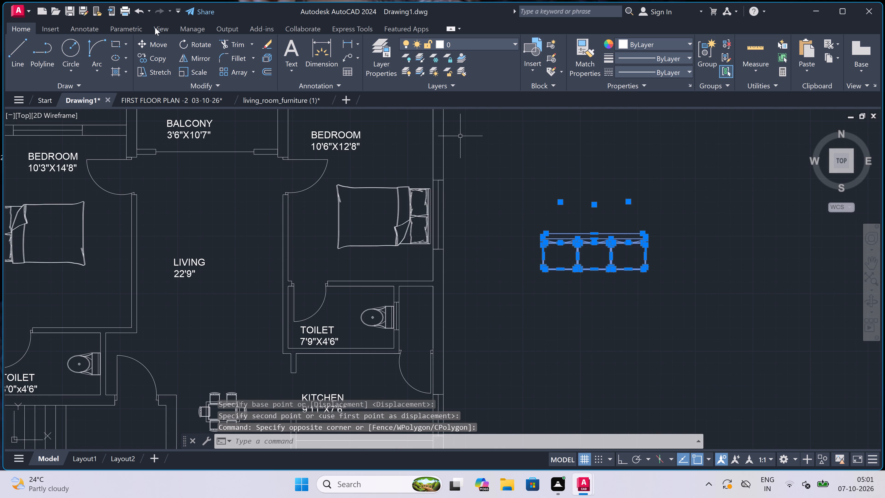
{"action": "left_click", "coordinate": [196, 42]}
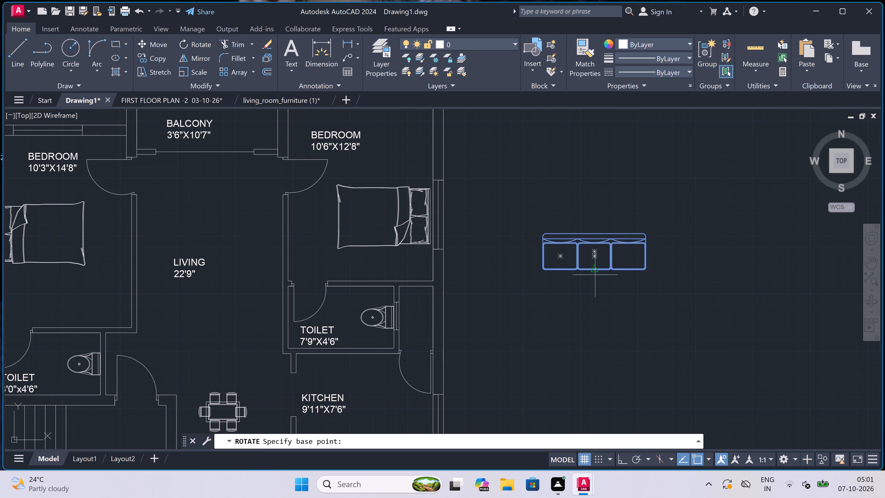
{"action": "double_click", "coordinate": [596, 252]}
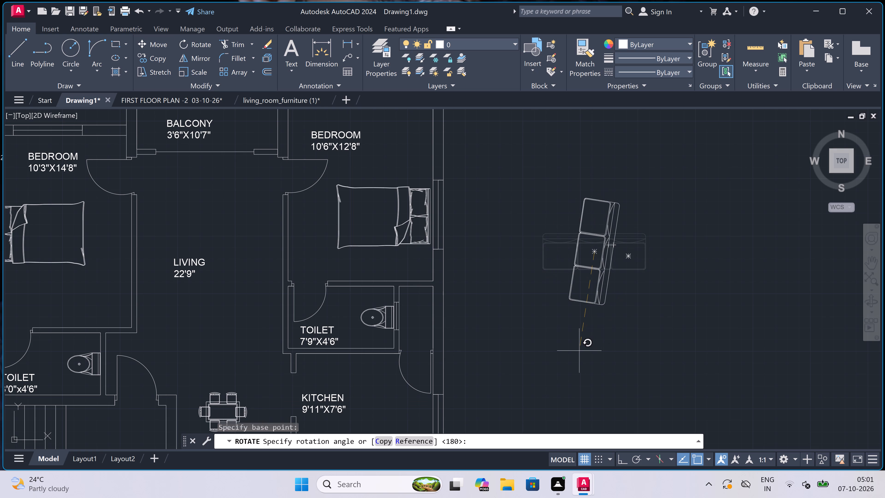
{"action": "key", "text": "F8"}
{"action": "left_click", "coordinate": [594, 322]}
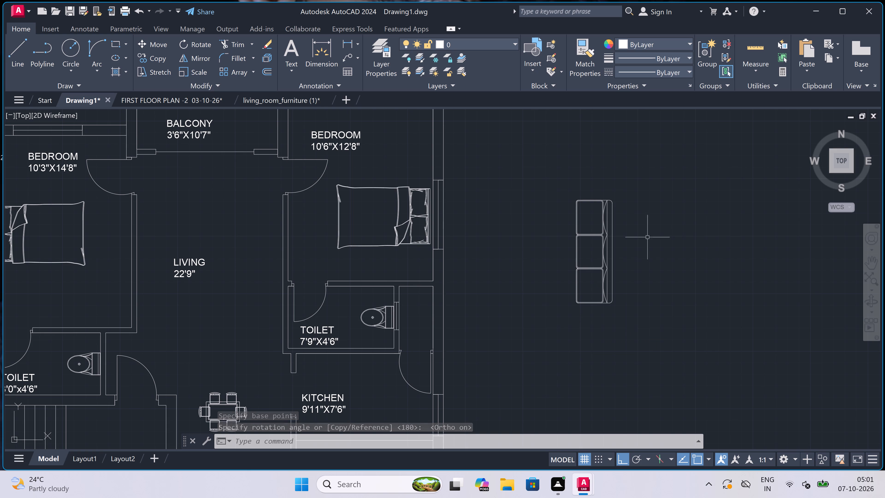
Move the three-seat sofa by its backrest midpoint onto the east wall of the upper living room, with Ortho off.
{"action": "left_click", "coordinate": [638, 178]}
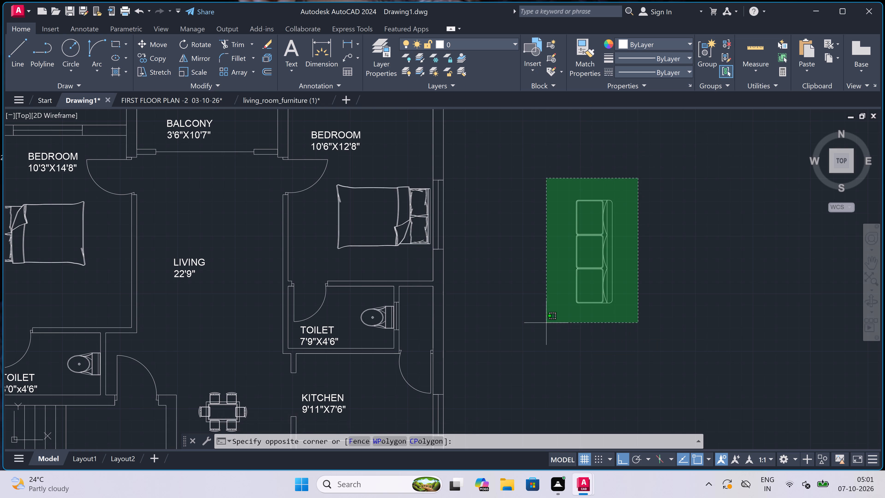
{"action": "double_click", "coordinate": [539, 336]}
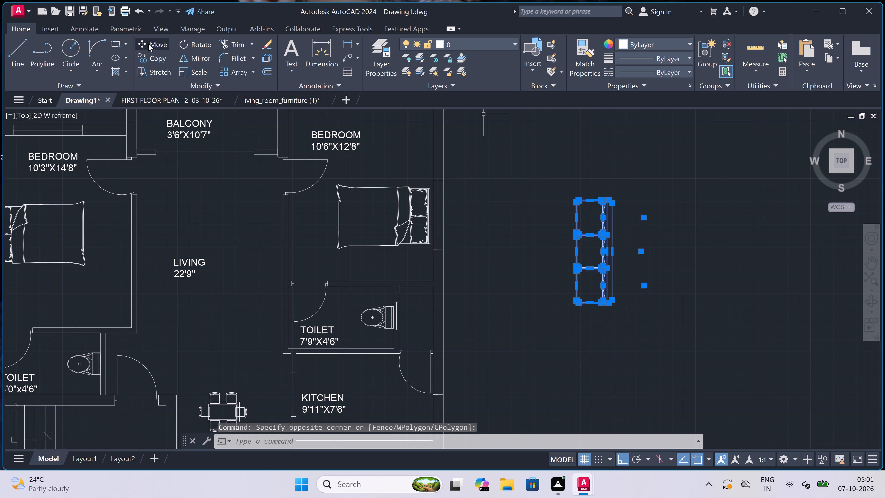
{"action": "left_click", "coordinate": [147, 42]}
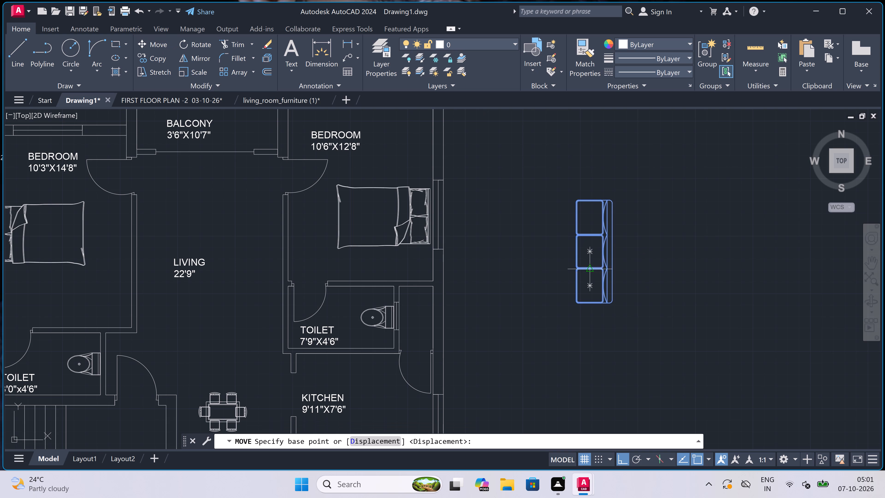
{"action": "double_click", "coordinate": [613, 252]}
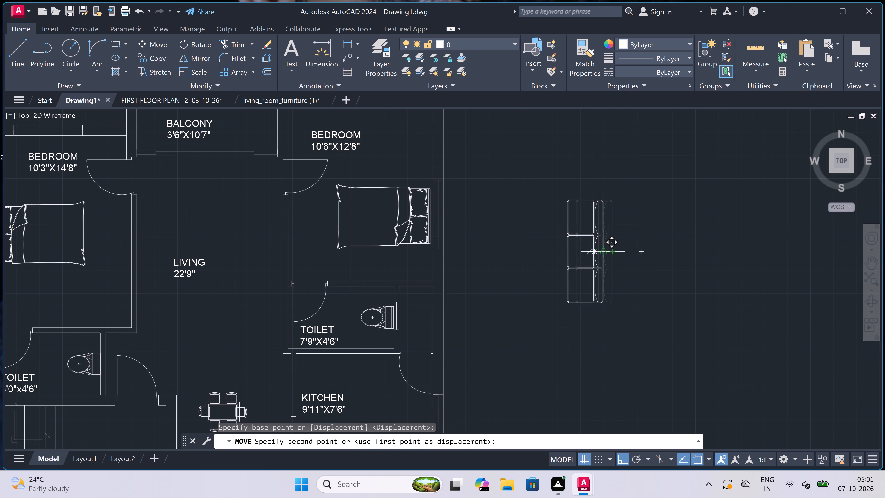
{"action": "key", "text": "F8"}
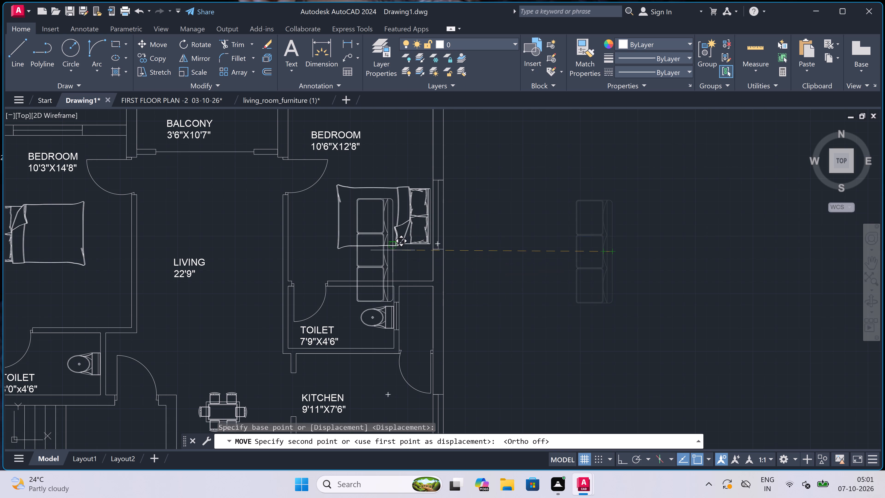
{"action": "scroll", "coordinate": [393, 250], "scroll_direction": "down", "scroll_amount": 2}
{"action": "scroll", "coordinate": [335, 249], "scroll_direction": "up", "scroll_amount": 3}
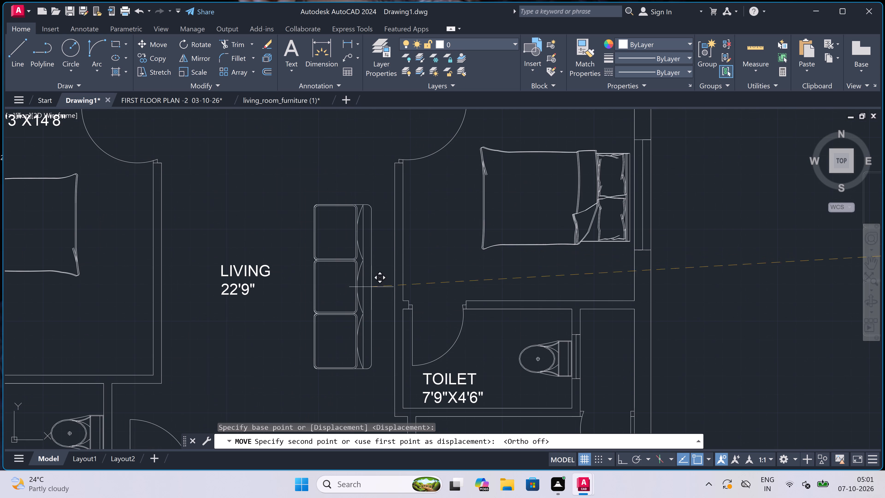
{"action": "left_click", "coordinate": [396, 293]}
Copy the sofa by a point on its backrest to the lower living room's east wall, beside the 8'0"X4'6" toilet next to the 10'10"X12'8" bedroom.
{"action": "scroll", "coordinate": [410, 268], "scroll_direction": "down", "scroll_amount": 3}
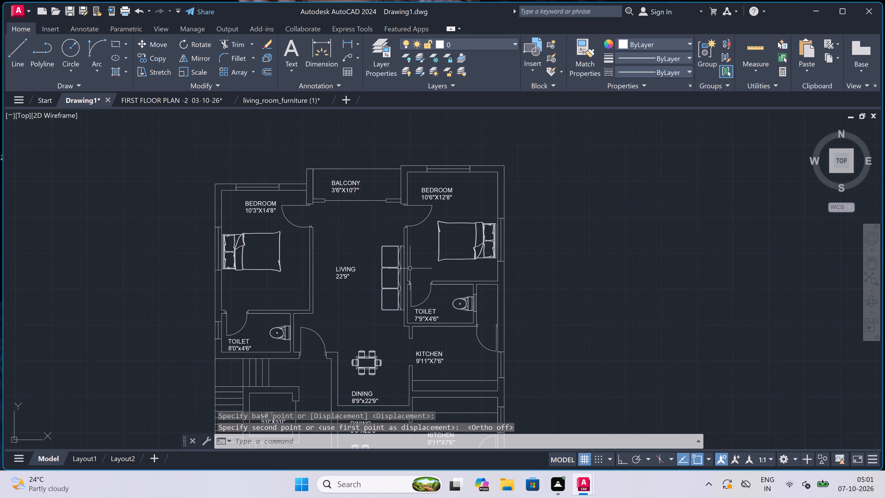
{"action": "scroll", "coordinate": [410, 268], "scroll_direction": "down", "scroll_amount": 1}
{"action": "scroll", "coordinate": [395, 286], "scroll_direction": "up", "scroll_amount": 3}
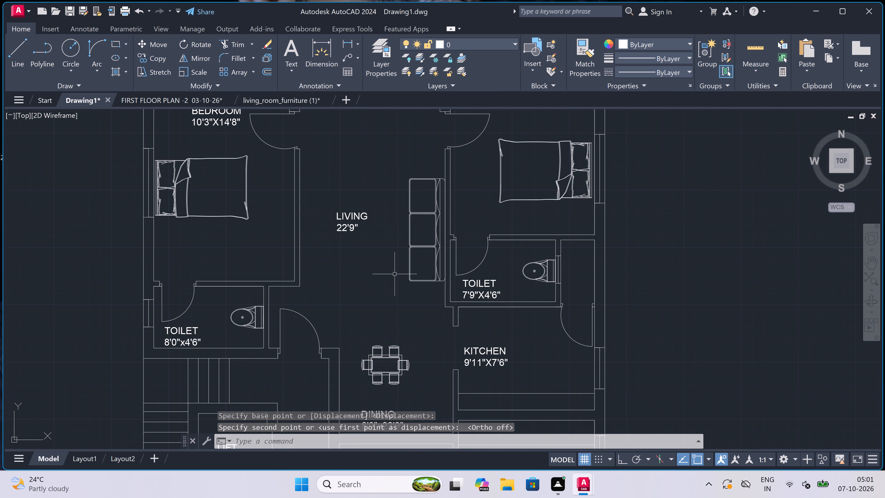
{"action": "scroll", "coordinate": [434, 179], "scroll_direction": "up", "scroll_amount": 6}
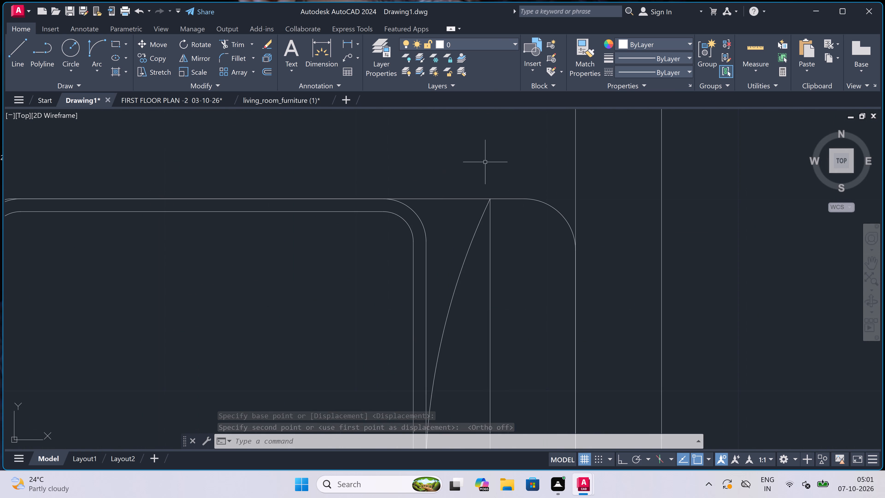
{"action": "left_click_drag", "start_coordinate": [558, 162], "coordinate": [557, 168]}
{"action": "scroll", "coordinate": [454, 252], "scroll_direction": "down", "scroll_amount": 2}
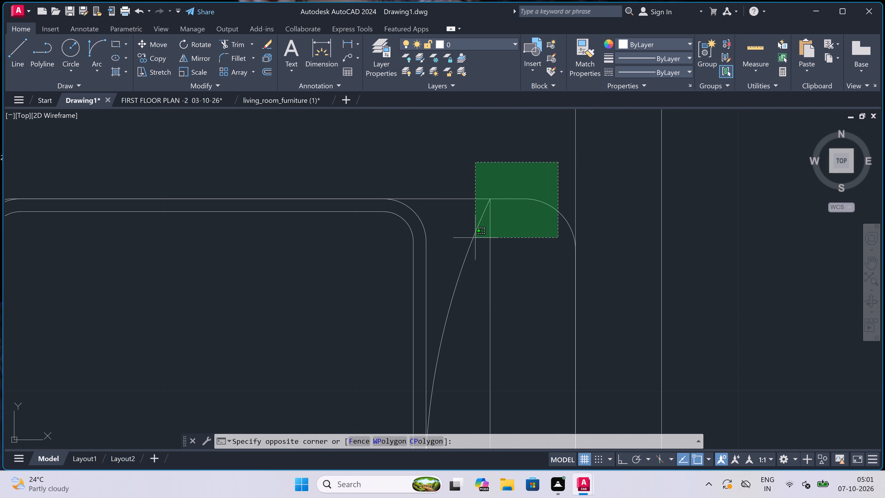
{"action": "scroll", "coordinate": [454, 252], "scroll_direction": "down", "scroll_amount": 7}
{"action": "scroll", "coordinate": [435, 278], "scroll_direction": "up", "scroll_amount": 5}
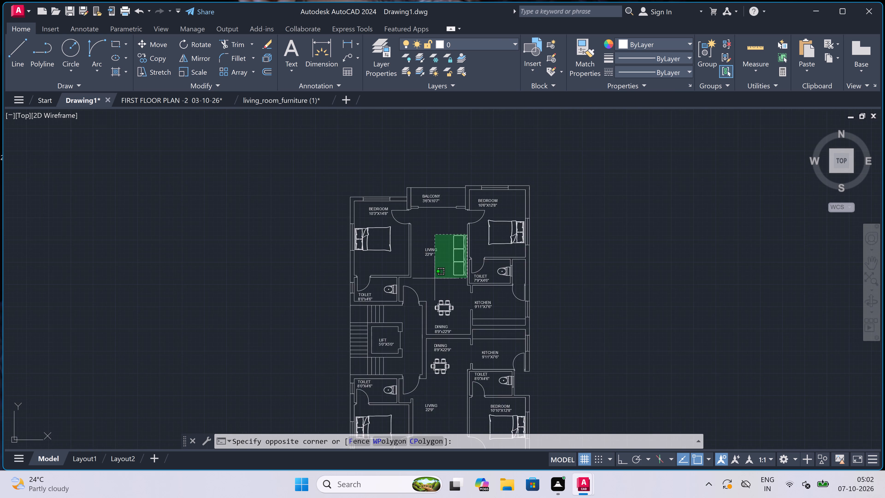
{"action": "left_click", "coordinate": [469, 285]}
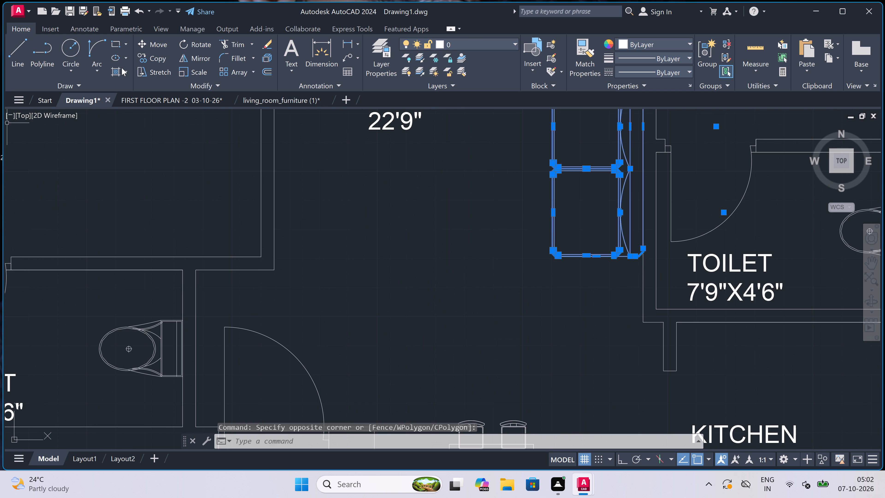
{"action": "left_click", "coordinate": [149, 57]}
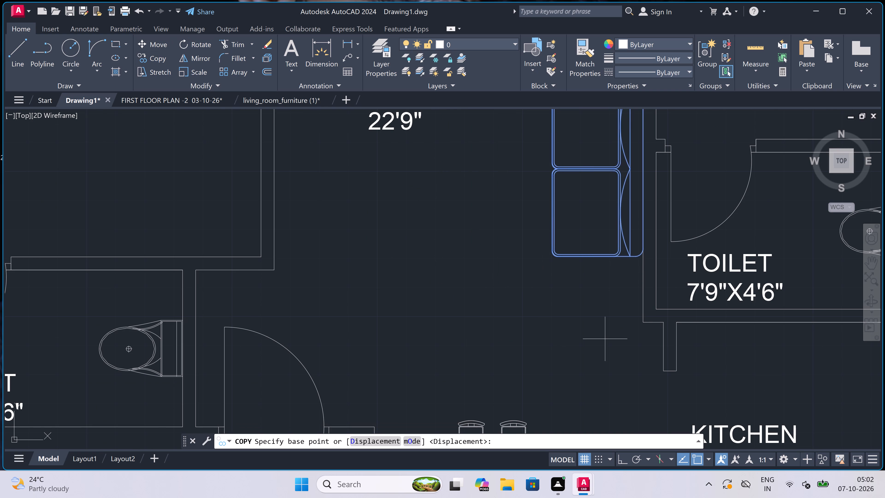
{"action": "scroll", "coordinate": [607, 344], "scroll_direction": "down", "scroll_amount": 2}
{"action": "scroll", "coordinate": [620, 292], "scroll_direction": "up", "scroll_amount": 2}
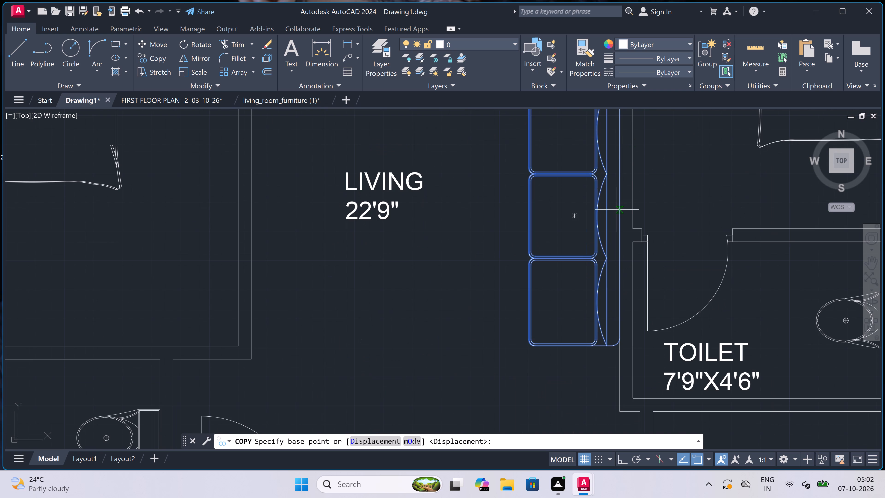
{"action": "left_click", "coordinate": [619, 202]}
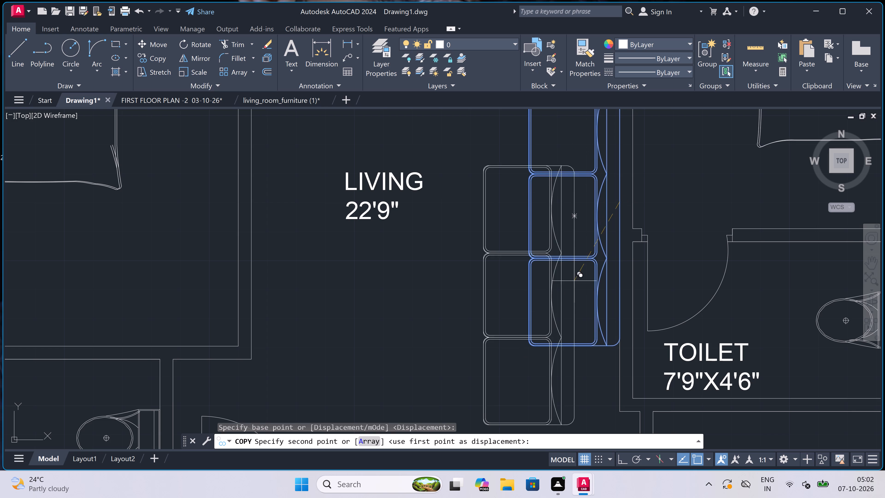
{"action": "scroll", "coordinate": [537, 222], "scroll_direction": "down", "scroll_amount": 8}
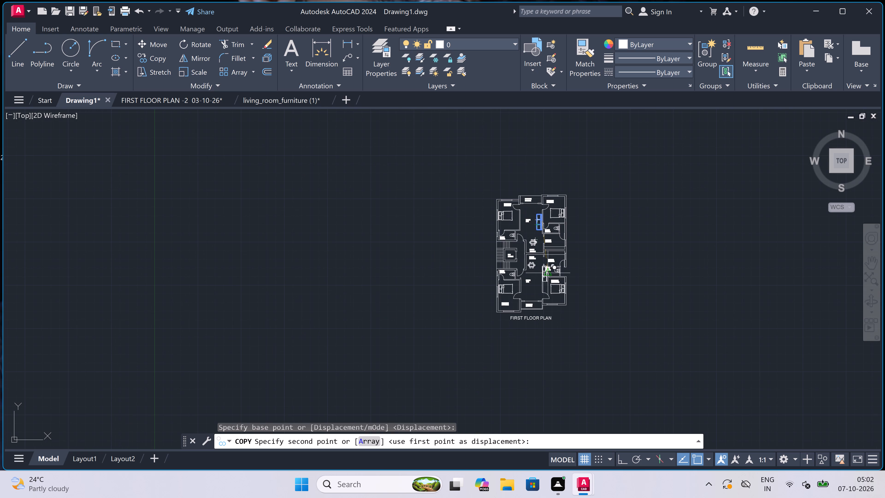
{"action": "scroll", "coordinate": [546, 279], "scroll_direction": "up", "scroll_amount": 4}
{"action": "scroll", "coordinate": [542, 260], "scroll_direction": "up", "scroll_amount": 2}
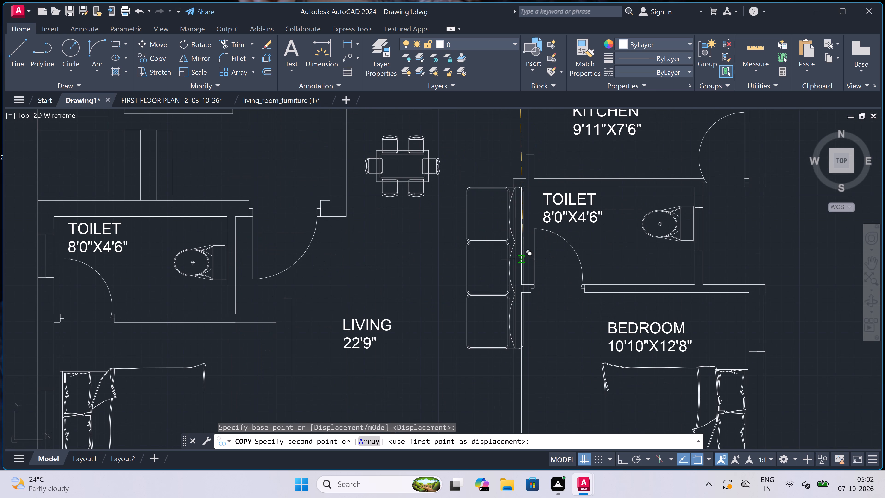
{"action": "scroll", "coordinate": [512, 276], "scroll_direction": "up", "scroll_amount": 5}
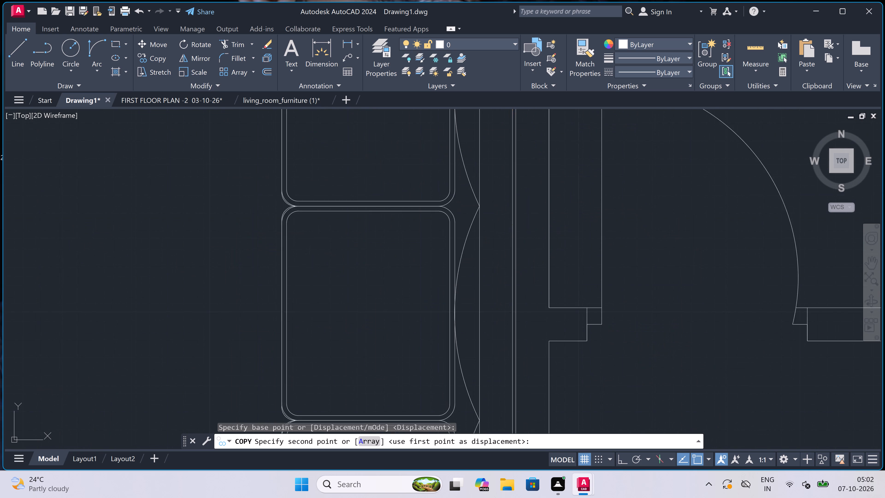
{"action": "left_click", "coordinate": [517, 279]}
{"action": "scroll", "coordinate": [518, 248], "scroll_direction": "down", "scroll_amount": 5}
{"action": "key", "text": "Escape"}
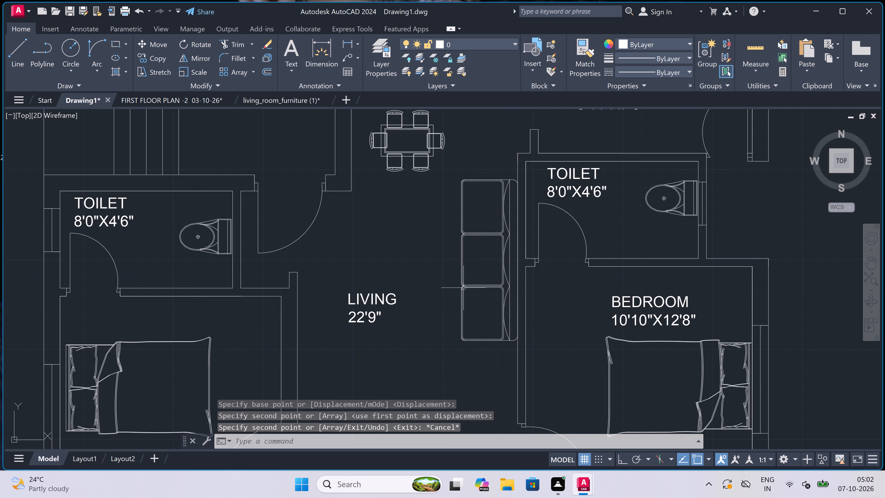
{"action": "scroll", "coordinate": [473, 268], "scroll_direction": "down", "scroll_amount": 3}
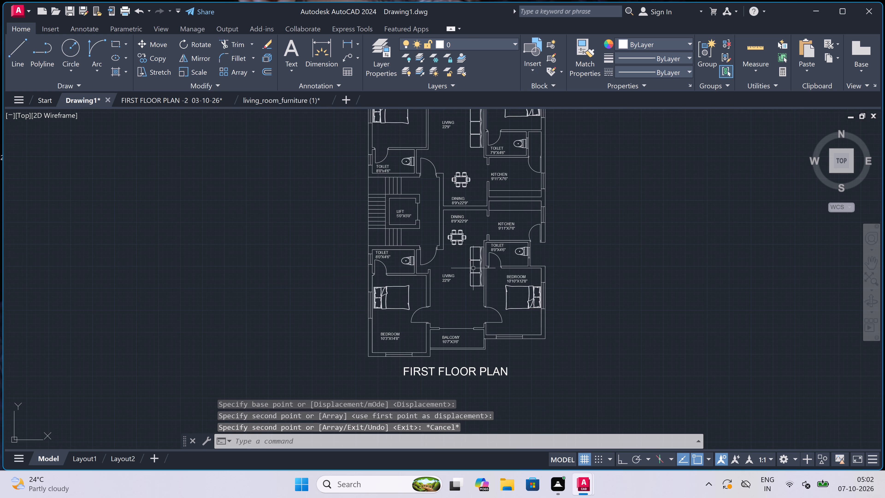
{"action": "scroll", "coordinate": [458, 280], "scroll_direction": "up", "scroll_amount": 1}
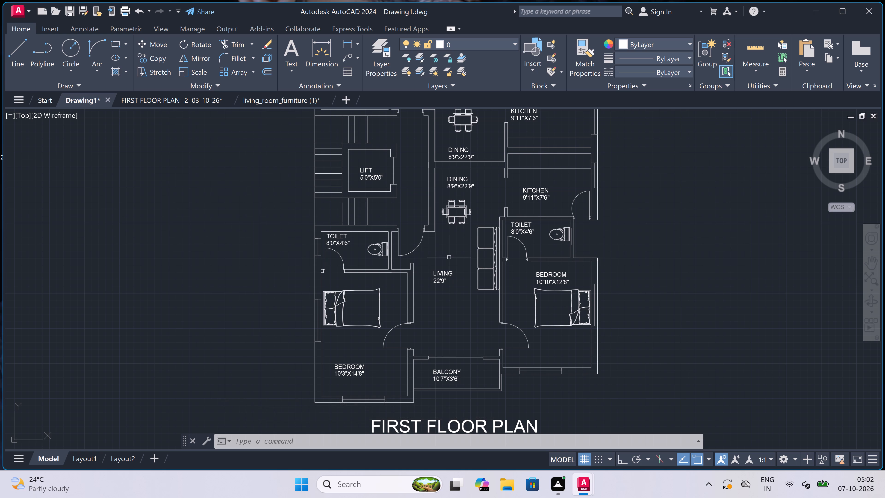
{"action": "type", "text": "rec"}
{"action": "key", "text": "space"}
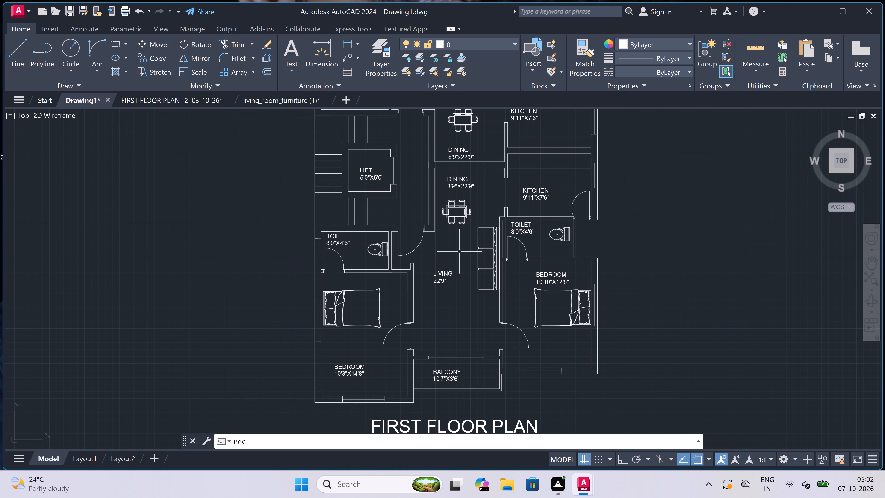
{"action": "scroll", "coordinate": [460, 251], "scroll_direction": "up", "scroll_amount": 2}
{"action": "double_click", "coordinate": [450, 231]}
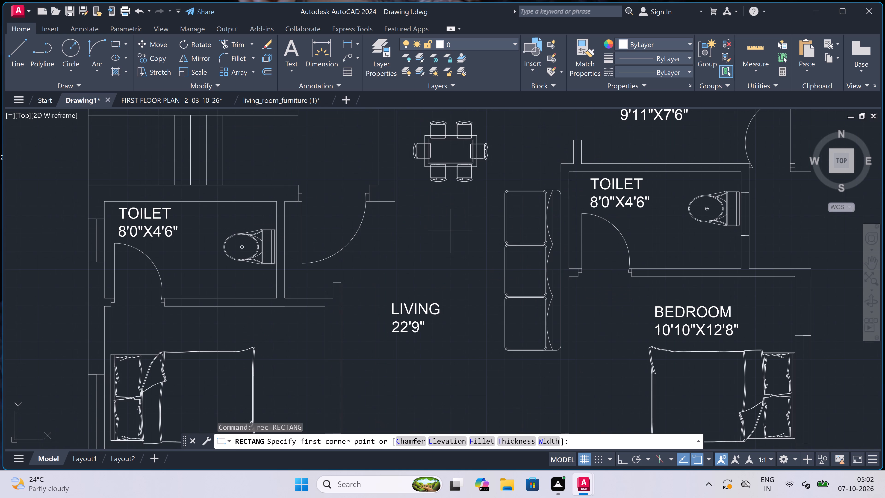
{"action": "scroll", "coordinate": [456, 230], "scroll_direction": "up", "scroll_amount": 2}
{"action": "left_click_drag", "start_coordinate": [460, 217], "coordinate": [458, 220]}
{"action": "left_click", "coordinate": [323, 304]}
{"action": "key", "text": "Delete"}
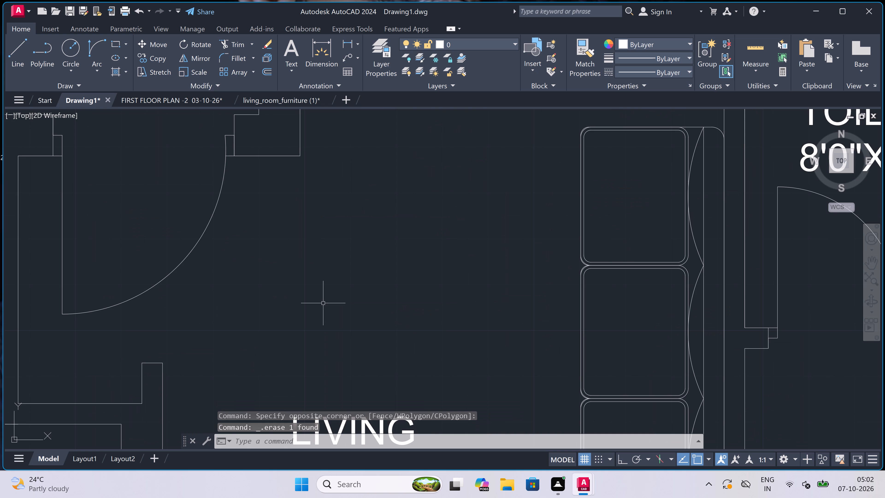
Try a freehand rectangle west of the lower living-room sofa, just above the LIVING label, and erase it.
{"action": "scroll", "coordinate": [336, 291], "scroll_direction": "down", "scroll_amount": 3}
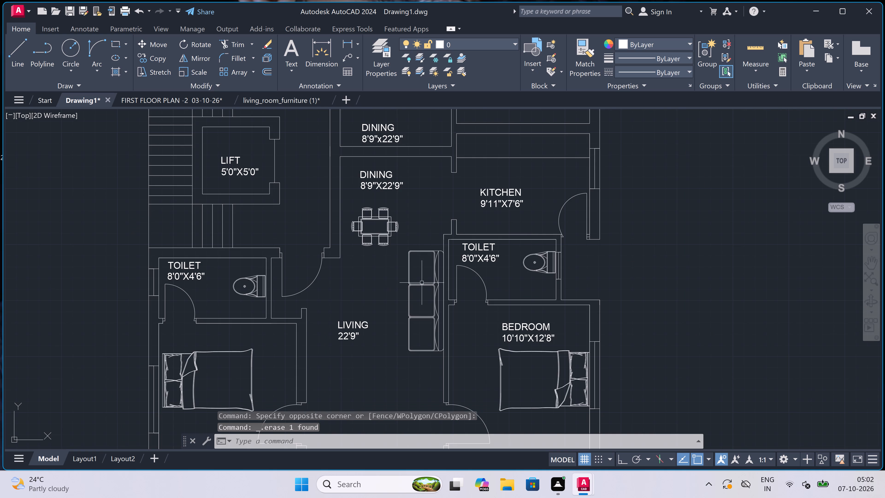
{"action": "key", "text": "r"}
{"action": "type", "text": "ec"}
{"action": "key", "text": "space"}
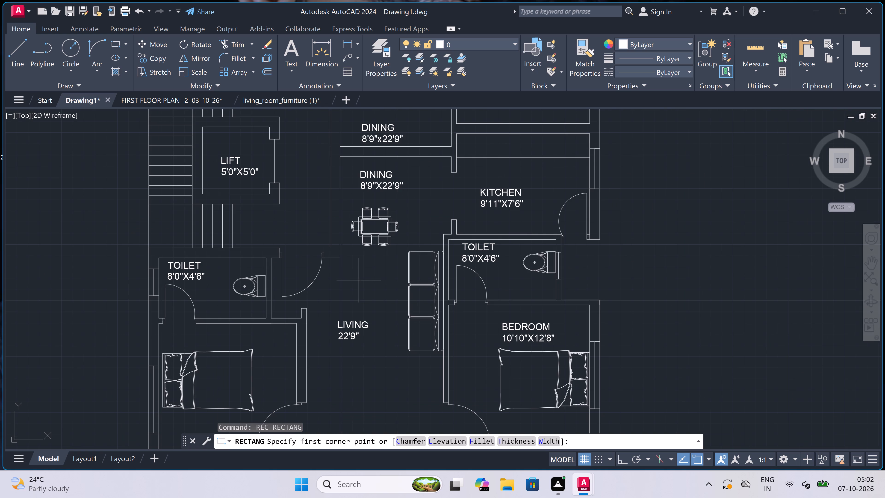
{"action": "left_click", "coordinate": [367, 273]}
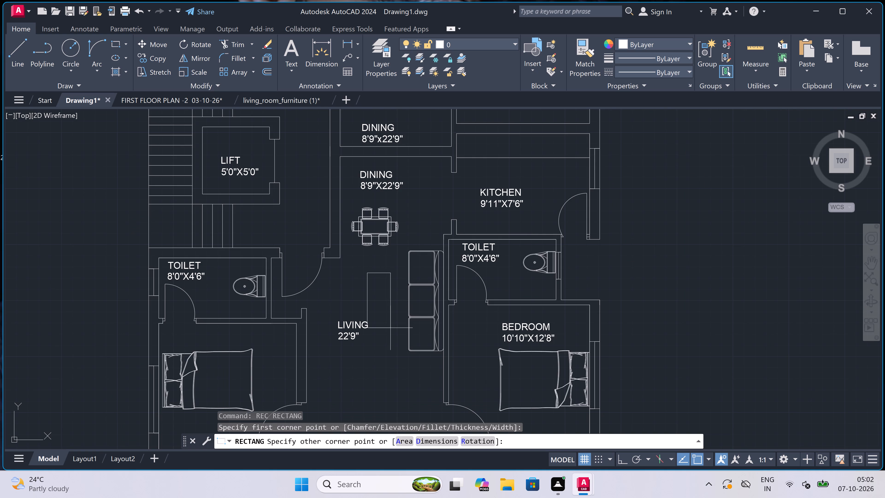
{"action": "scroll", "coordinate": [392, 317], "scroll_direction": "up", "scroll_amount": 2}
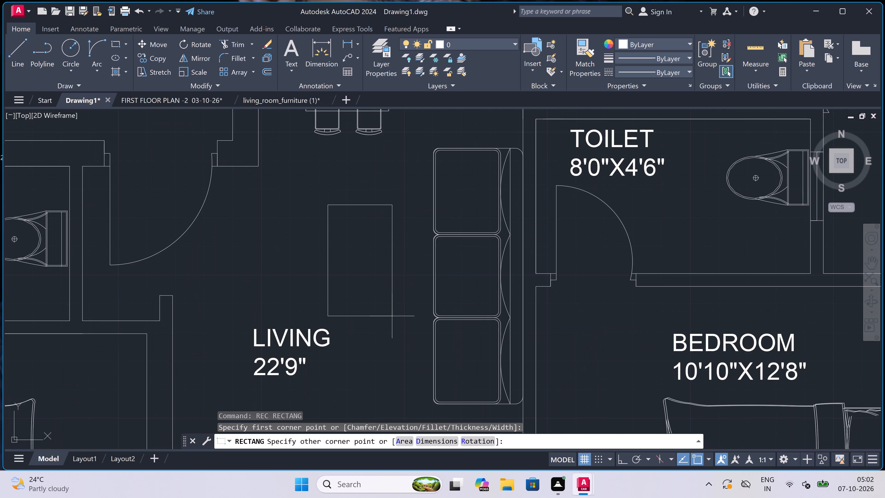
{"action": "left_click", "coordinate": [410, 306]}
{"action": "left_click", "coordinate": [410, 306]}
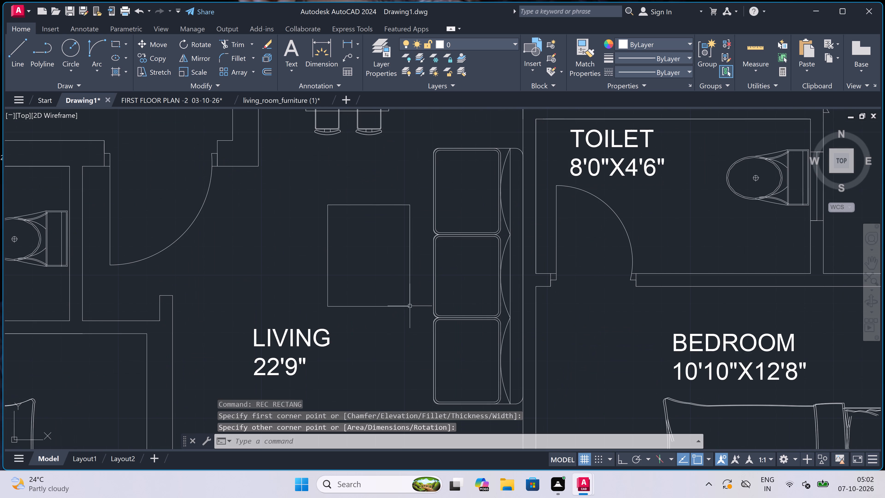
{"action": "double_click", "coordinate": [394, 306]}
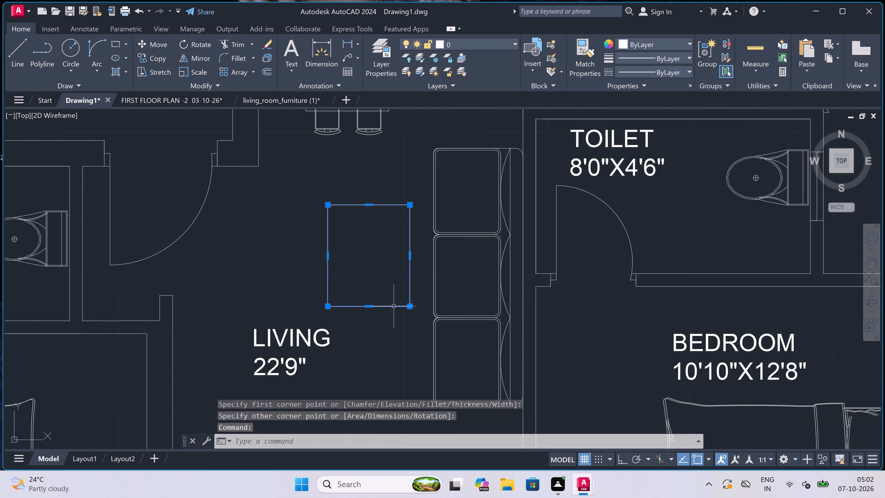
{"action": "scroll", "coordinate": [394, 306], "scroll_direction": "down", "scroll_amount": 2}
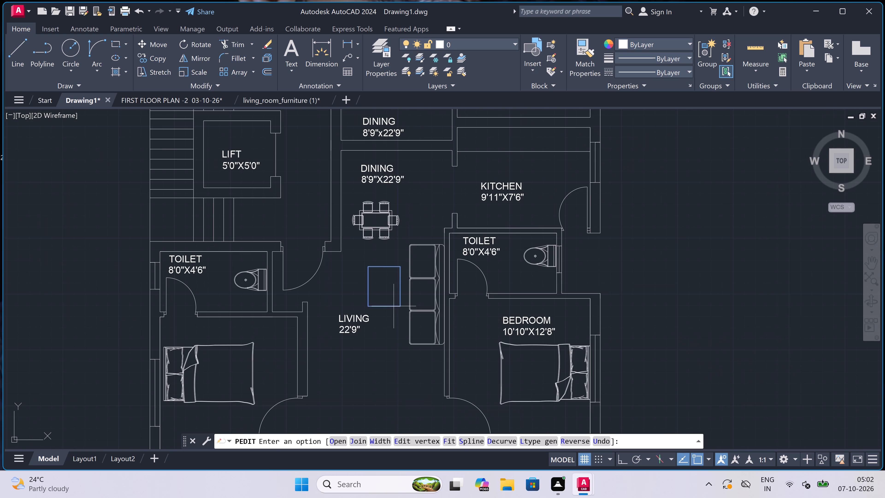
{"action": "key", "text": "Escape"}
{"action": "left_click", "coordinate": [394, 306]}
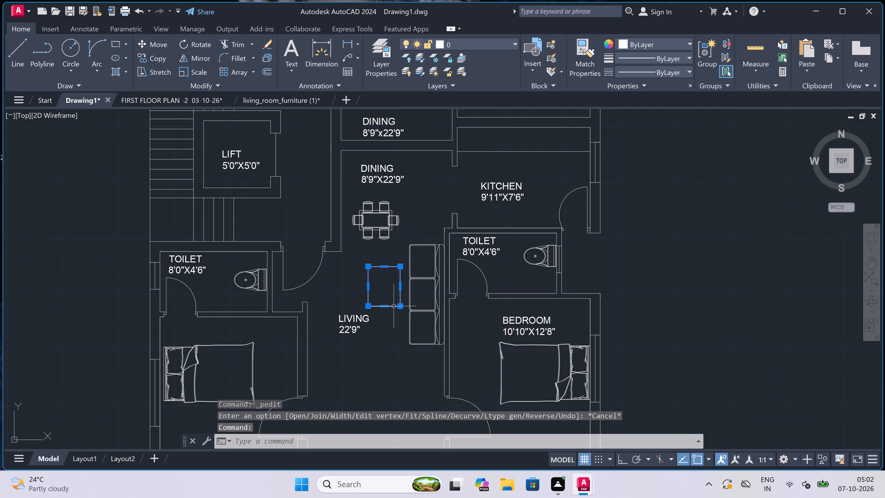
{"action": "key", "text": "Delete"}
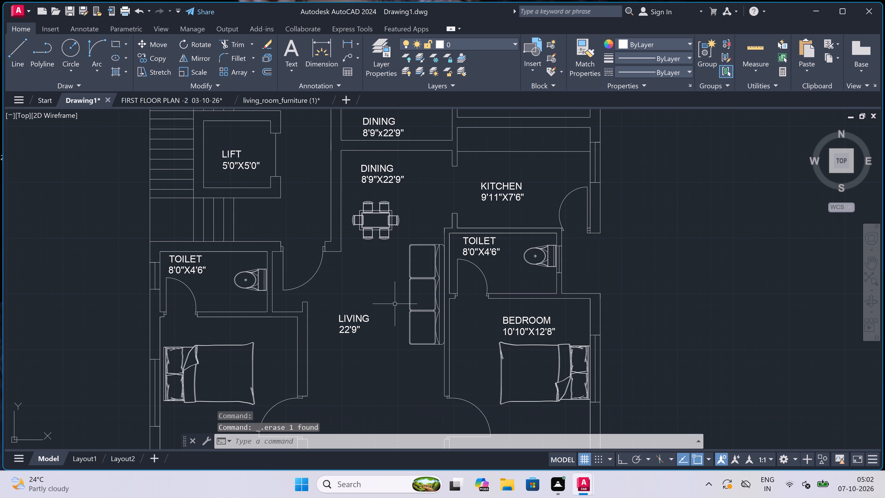
Draw a small upright rectangle in the lower living room, between the LIVING label and the three-seat sofa.
{"action": "type", "text": "rec"}
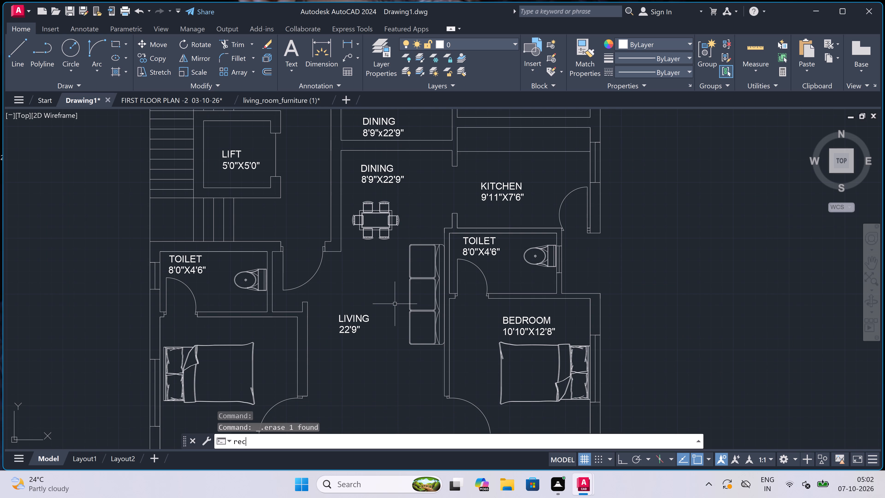
{"action": "key", "text": "space"}
{"action": "scroll", "coordinate": [394, 302], "scroll_direction": "up", "scroll_amount": 2}
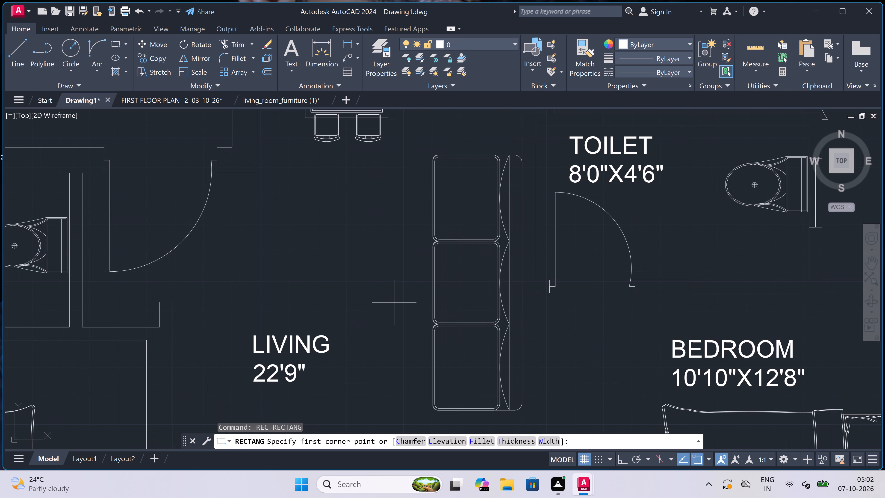
{"action": "left_click", "coordinate": [342, 249]}
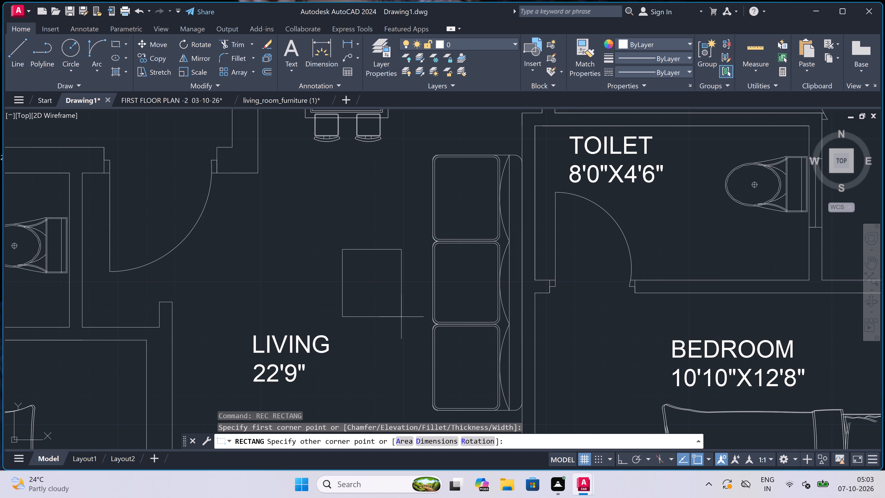
{"action": "double_click", "coordinate": [399, 336]}
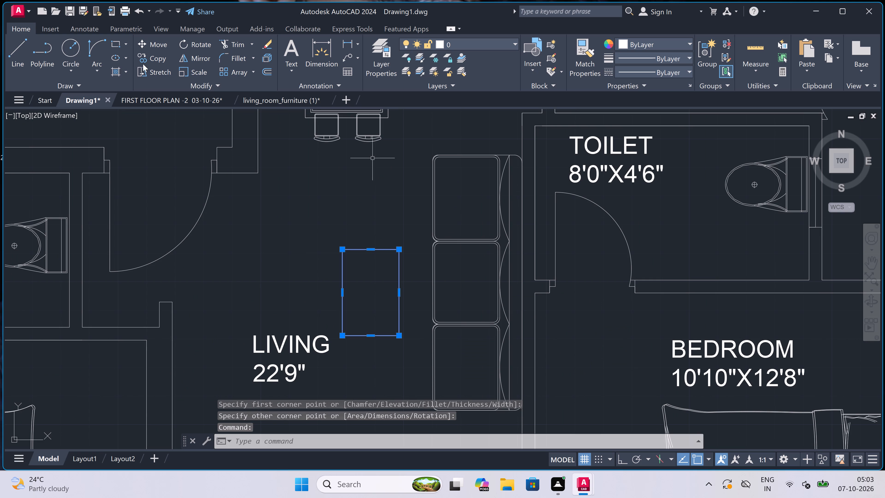
Copy the rectangle by its centre to the upper living room, between the LIVING 22'9" label and the sofa.
{"action": "double_click", "coordinate": [147, 56]}
{"action": "key", "text": "Escape"}
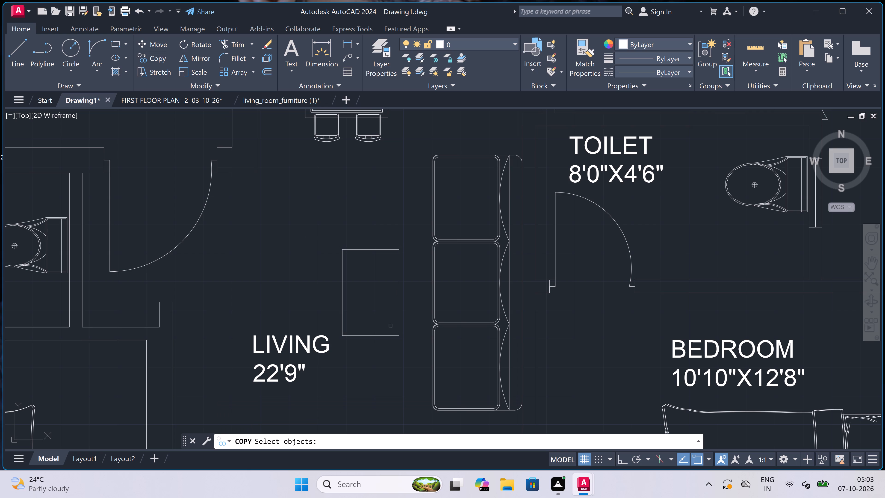
{"action": "double_click", "coordinate": [392, 248]}
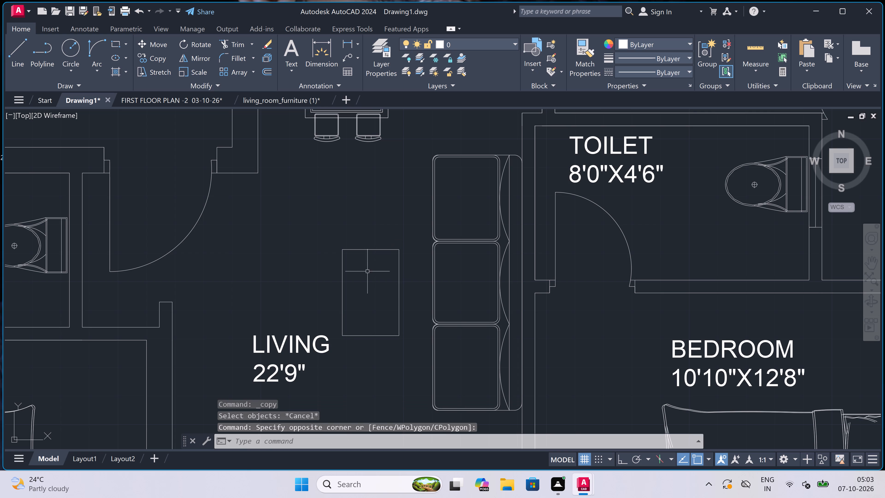
{"action": "triple_click", "coordinate": [366, 226]}
{"action": "double_click", "coordinate": [368, 240]}
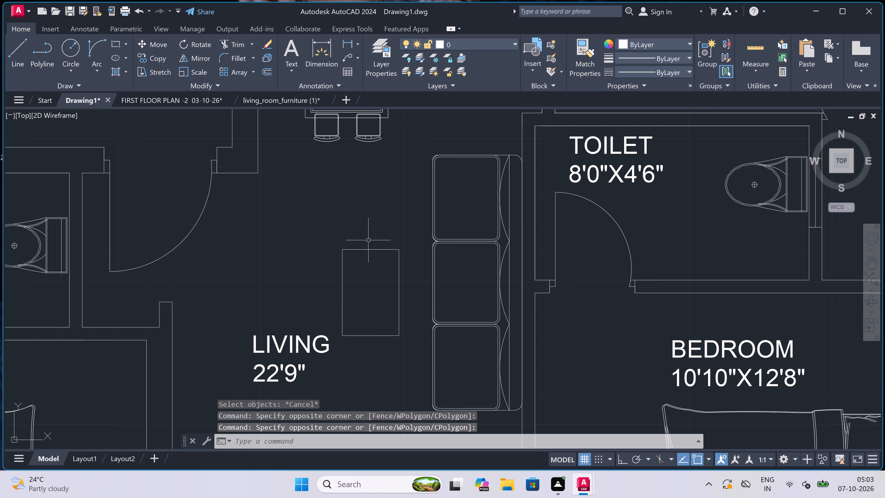
{"action": "double_click", "coordinate": [344, 257]}
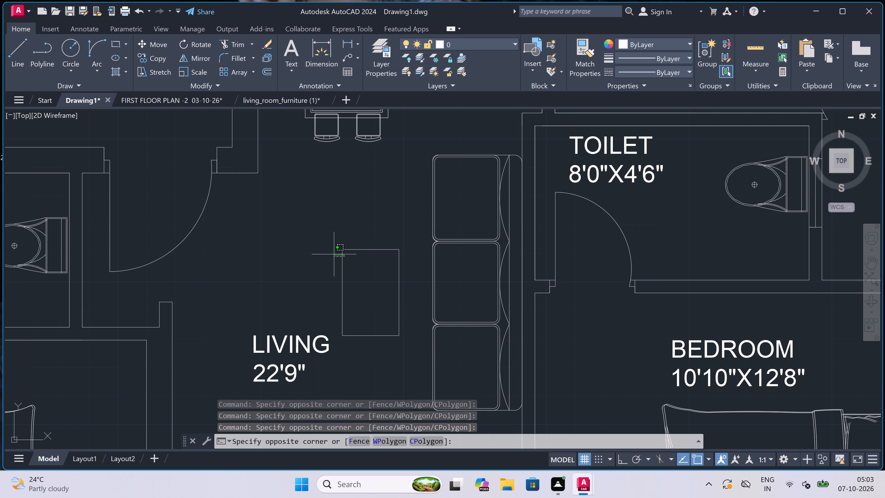
{"action": "double_click", "coordinate": [302, 254]}
{"action": "double_click", "coordinate": [153, 58]}
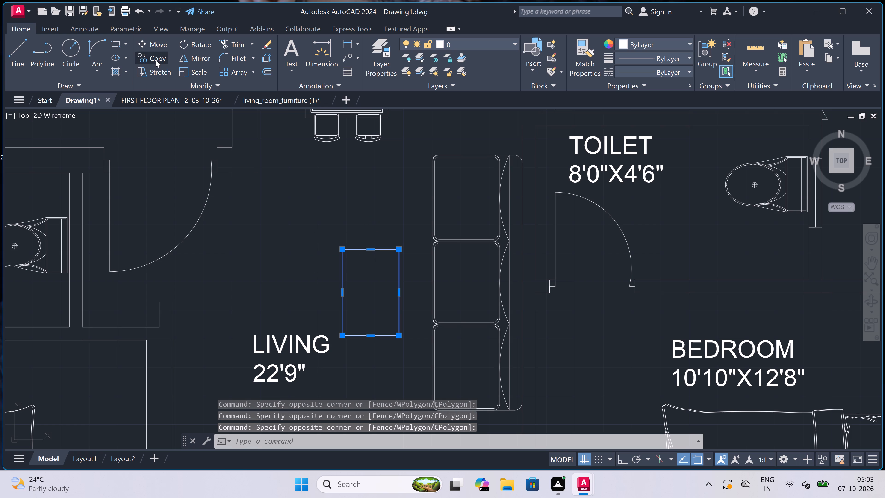
{"action": "left_click", "coordinate": [372, 293]}
{"action": "left_click", "coordinate": [372, 292]}
{"action": "scroll", "coordinate": [378, 265], "scroll_direction": "down", "scroll_amount": 5}
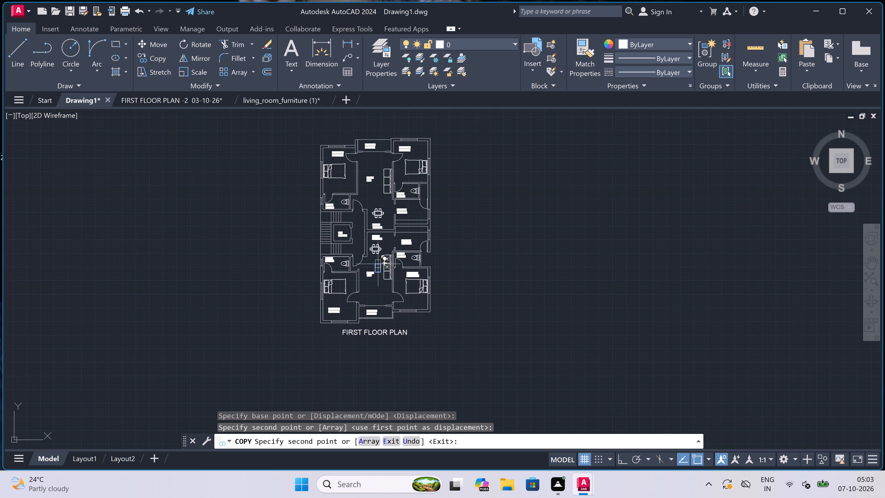
{"action": "scroll", "coordinate": [376, 170], "scroll_direction": "up", "scroll_amount": 4}
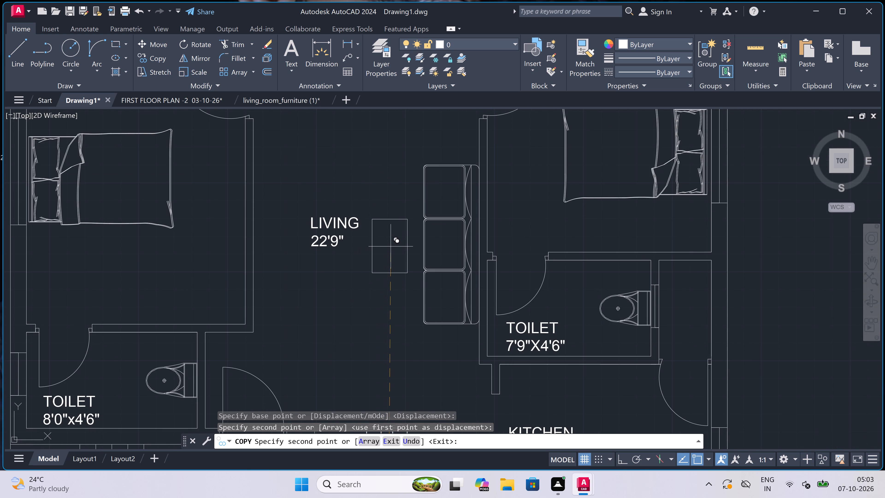
{"action": "left_click", "coordinate": [391, 245]}
{"action": "key", "text": "Escape"}
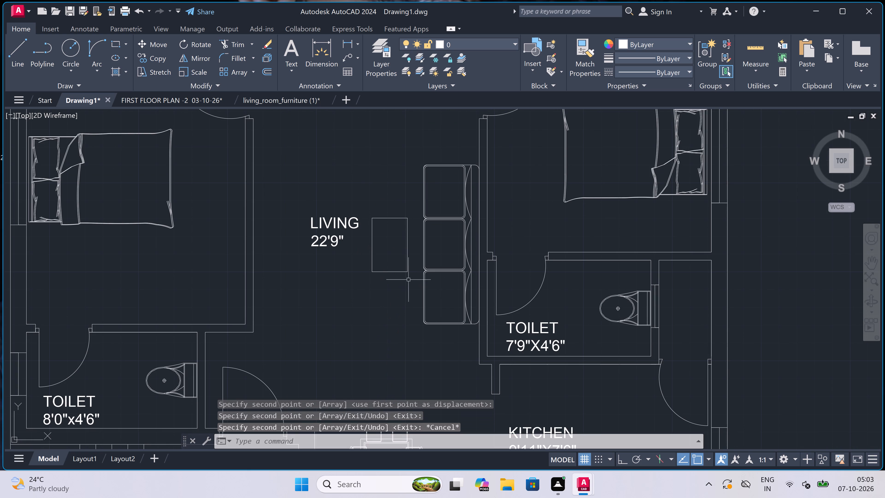
Review the furnished plan from the upper living room down to the FIRST FLOOR PLAN title.
{"action": "scroll", "coordinate": [418, 260], "scroll_direction": "down", "scroll_amount": 4}
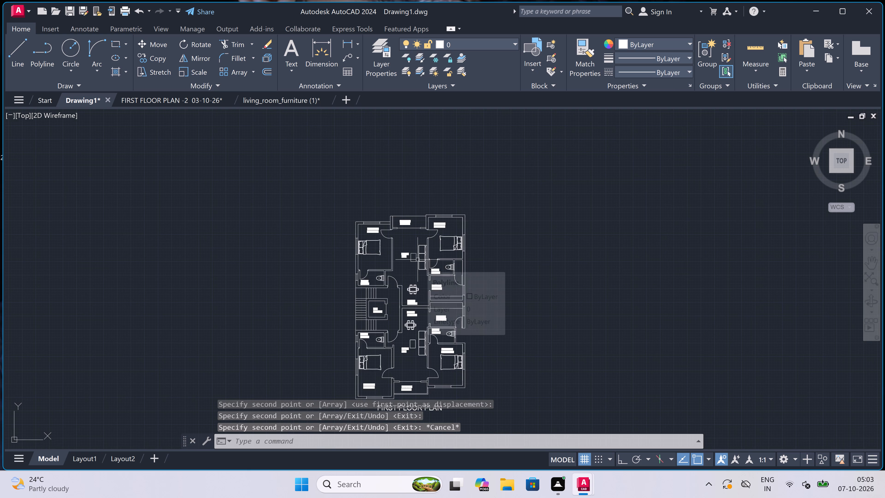
{"action": "scroll", "coordinate": [408, 318], "scroll_direction": "up", "scroll_amount": 2}
{"action": "scroll", "coordinate": [426, 285], "scroll_direction": "down", "scroll_amount": 3}
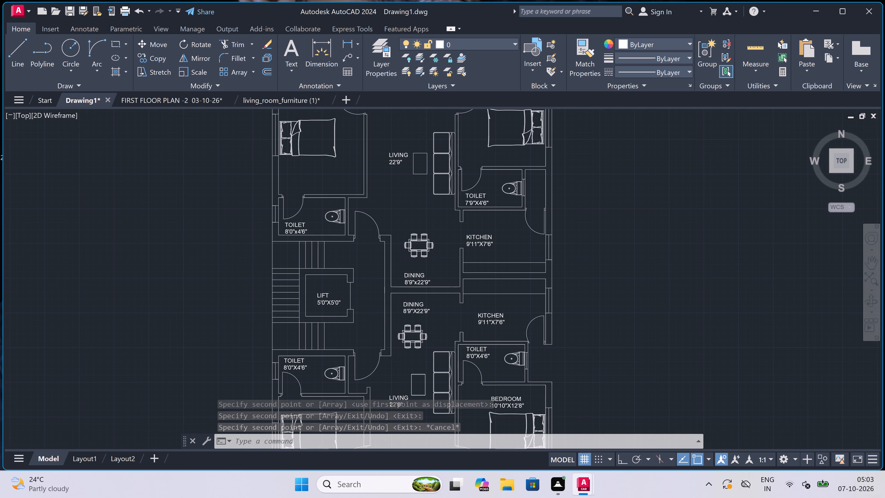
{"action": "scroll", "coordinate": [426, 285], "scroll_direction": "down", "scroll_amount": 1}
{"action": "scroll", "coordinate": [430, 317], "scroll_direction": "up", "scroll_amount": 4}
{"action": "scroll", "coordinate": [430, 317], "scroll_direction": "down", "scroll_amount": 3}
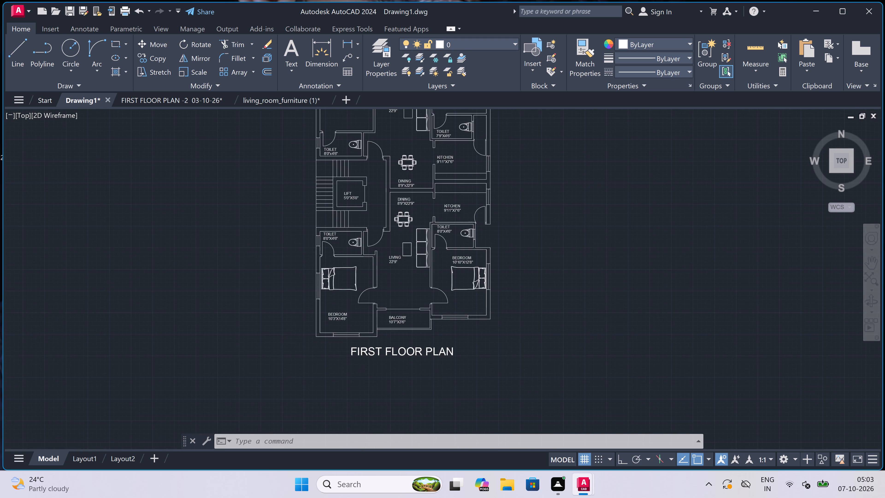
{"action": "scroll", "coordinate": [403, 341], "scroll_direction": "up", "scroll_amount": 1}
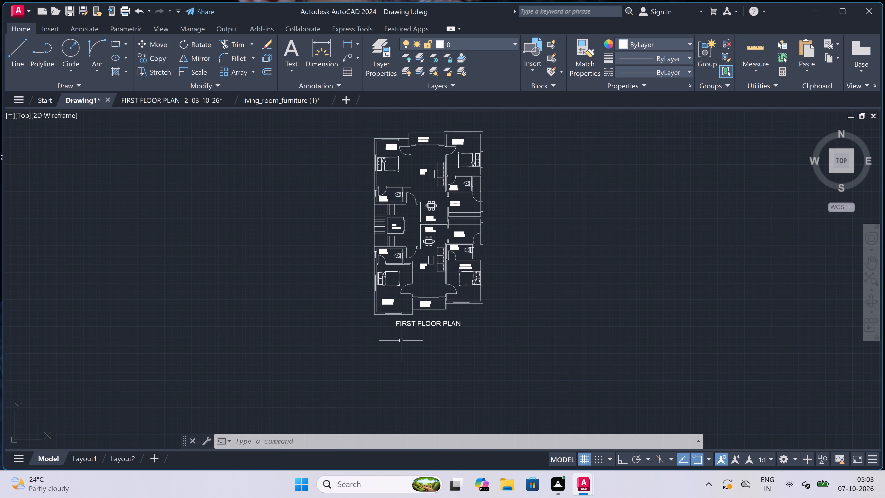
Underline the FIRST FLOOR PLAN title with a horizontal line about 20'-6" long, drawn with Ortho on.
{"action": "type", "text": "l"}
{"action": "key", "text": "space"}
{"action": "scroll", "coordinate": [401, 341], "scroll_direction": "up", "scroll_amount": 3}
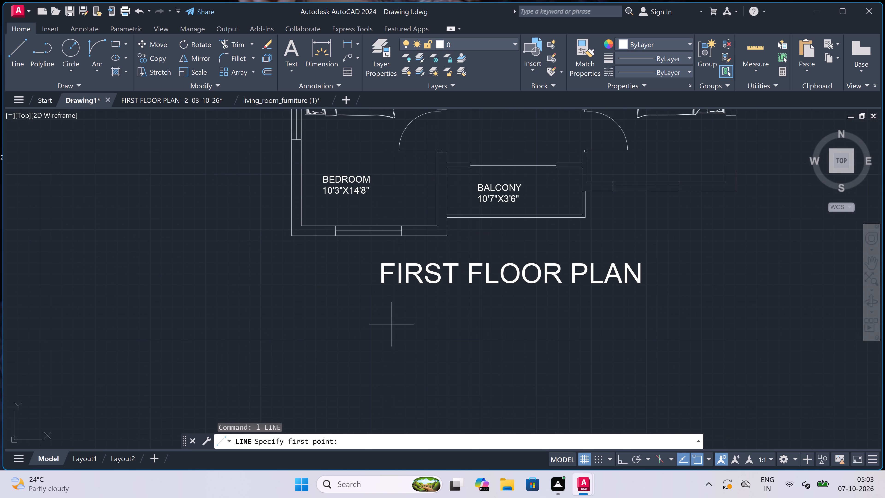
{"action": "scroll", "coordinate": [384, 294], "scroll_direction": "up", "scroll_amount": 3}
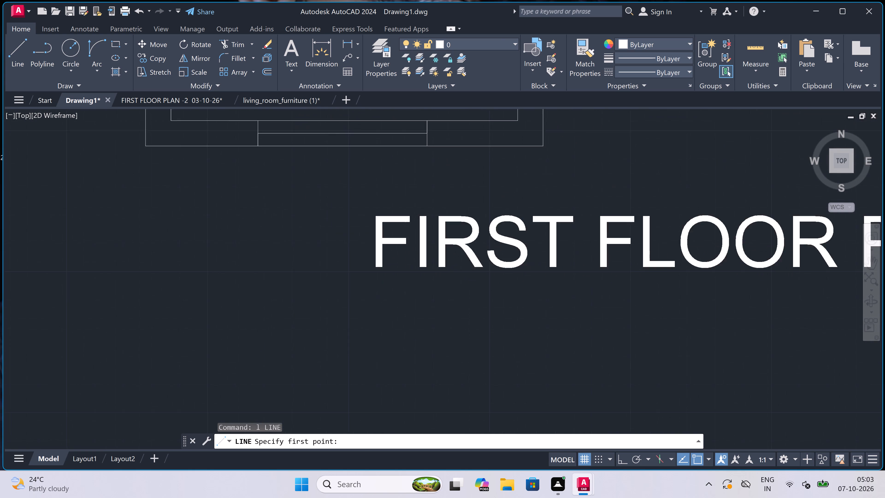
{"action": "left_click", "coordinate": [347, 301]}
{"action": "scroll", "coordinate": [620, 305], "scroll_direction": "down", "scroll_amount": 4}
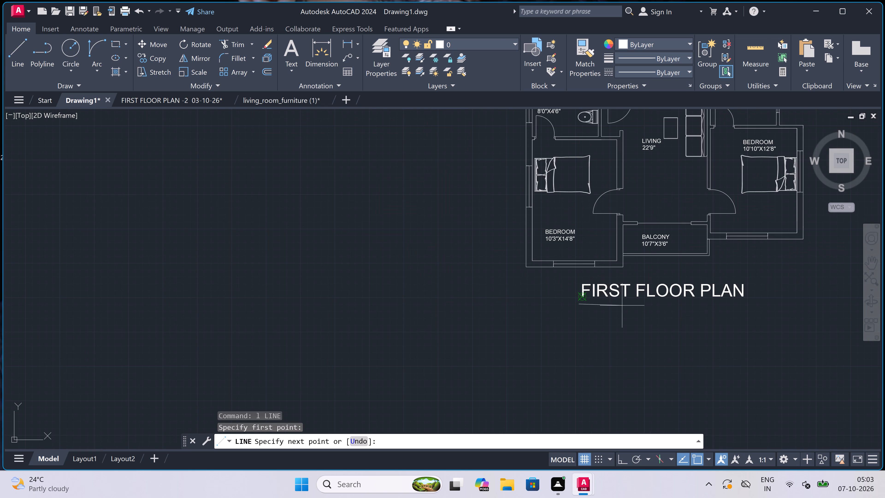
{"action": "key", "text": "F8"}
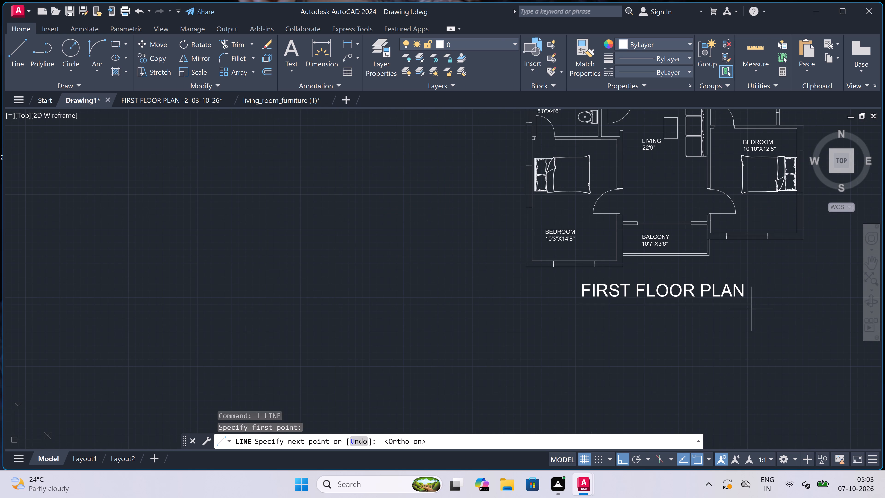
{"action": "scroll", "coordinate": [752, 302], "scroll_direction": "up", "scroll_amount": 3}
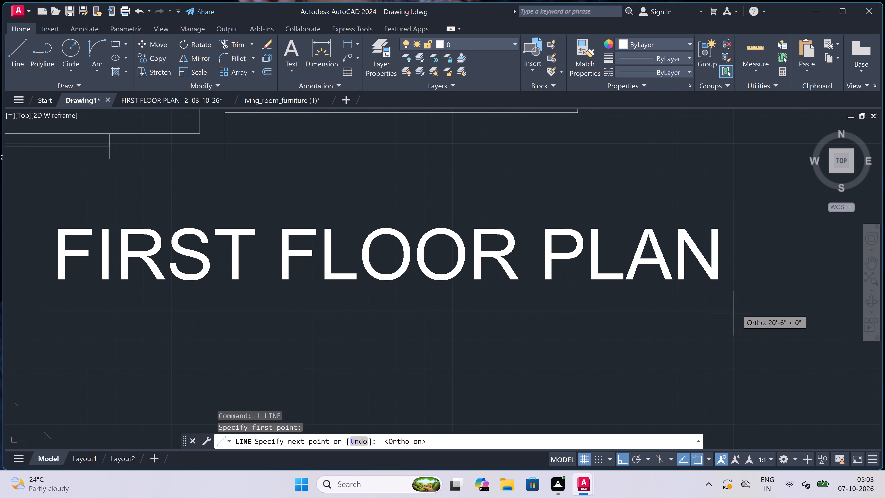
{"action": "left_click", "coordinate": [737, 309]}
{"action": "key", "text": "Escape"}
Draw a rectangular border around the entire floor plan and its underlined title, leaving a margin on all sides.
{"action": "scroll", "coordinate": [459, 306], "scroll_direction": "down", "scroll_amount": 2}
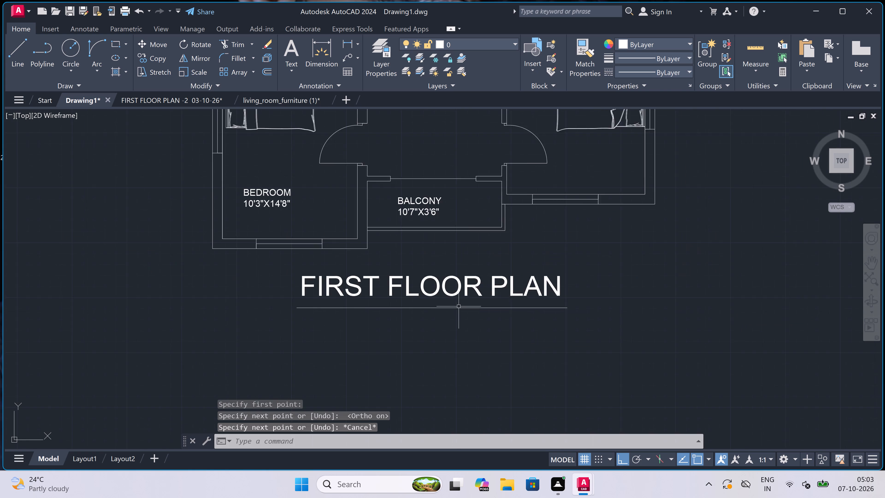
{"action": "scroll", "coordinate": [459, 306], "scroll_direction": "down", "scroll_amount": 5}
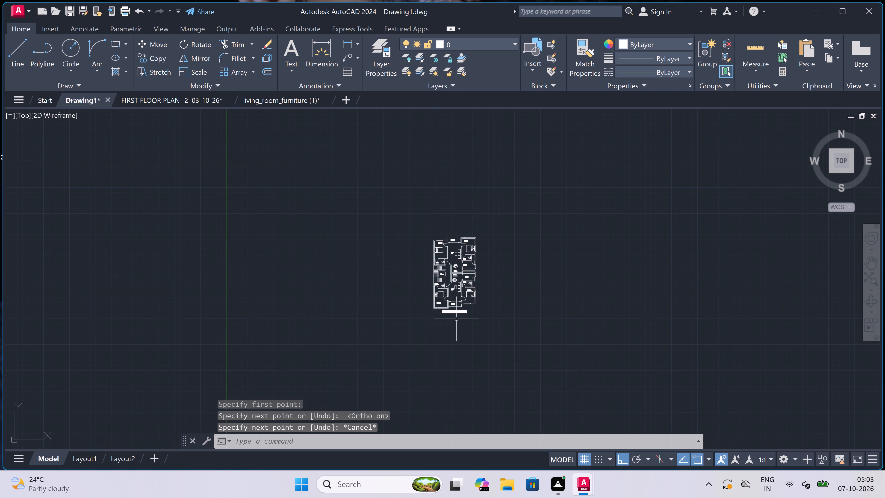
{"action": "scroll", "coordinate": [456, 319], "scroll_direction": "up", "scroll_amount": 1}
{"action": "type", "text": "re"}
{"action": "key", "text": "c"}
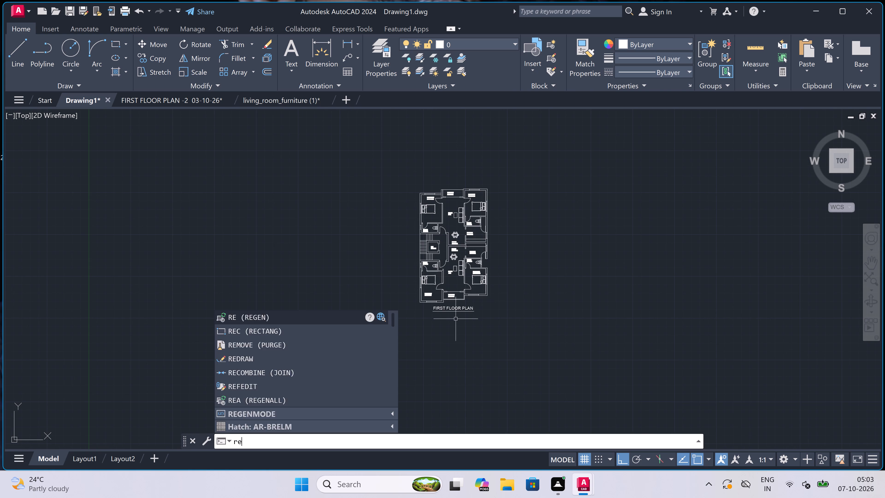
{"action": "key", "text": "space"}
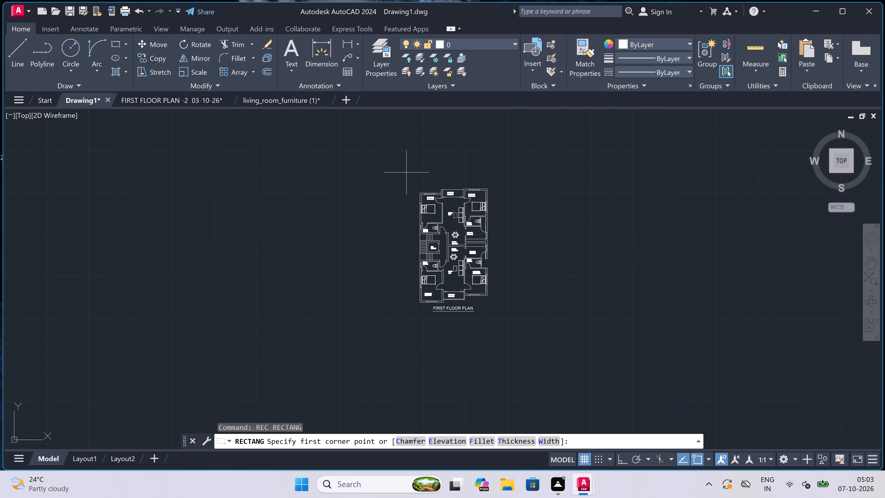
{"action": "left_click", "coordinate": [403, 182]}
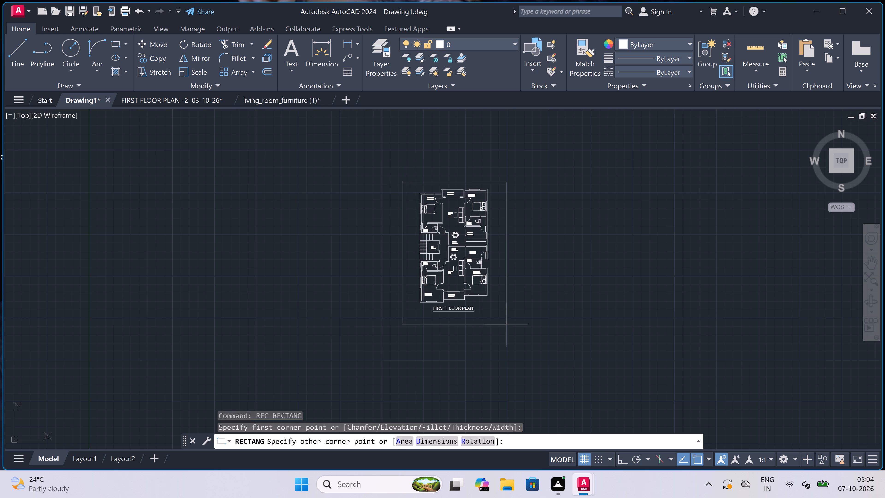
{"action": "double_click", "coordinate": [506, 323]}
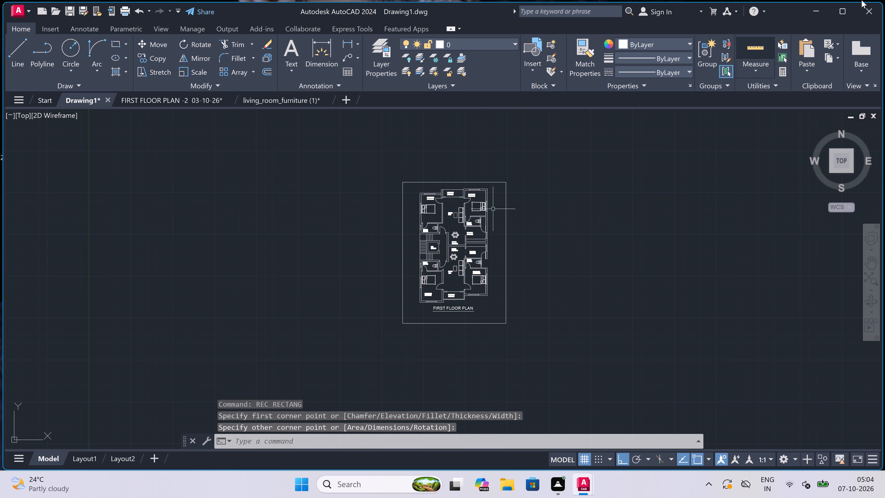
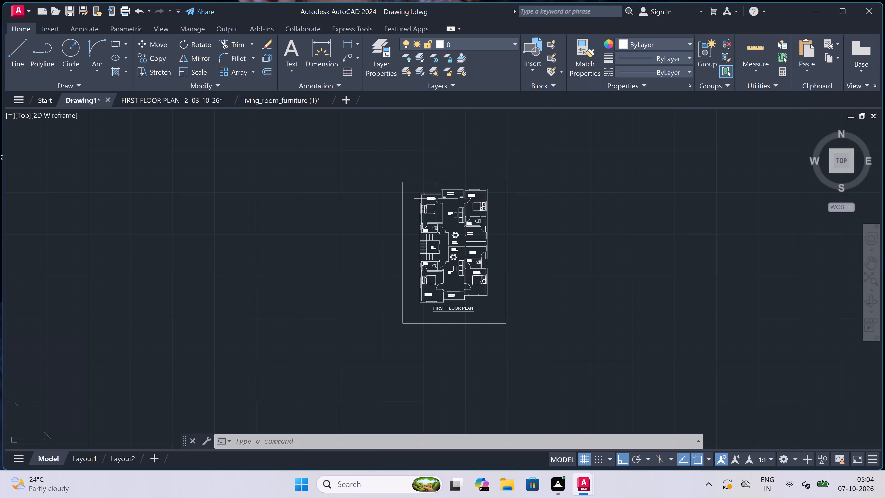
Erase the rectangular border surrounding the first floor plan.
{"action": "scroll", "coordinate": [429, 322], "scroll_direction": "up", "scroll_amount": 4}
{"action": "scroll", "coordinate": [429, 322], "scroll_direction": "down", "scroll_amount": 3}
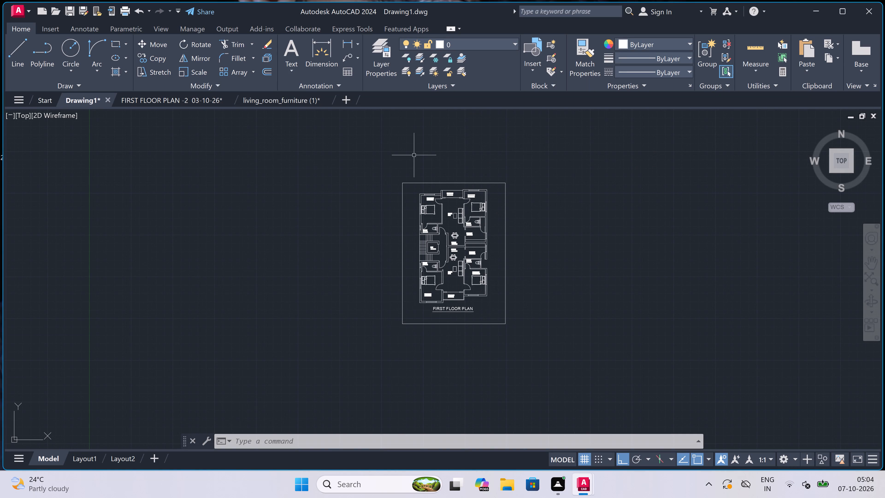
{"action": "left_click", "coordinate": [437, 184]}
{"action": "key", "text": "Delete"}
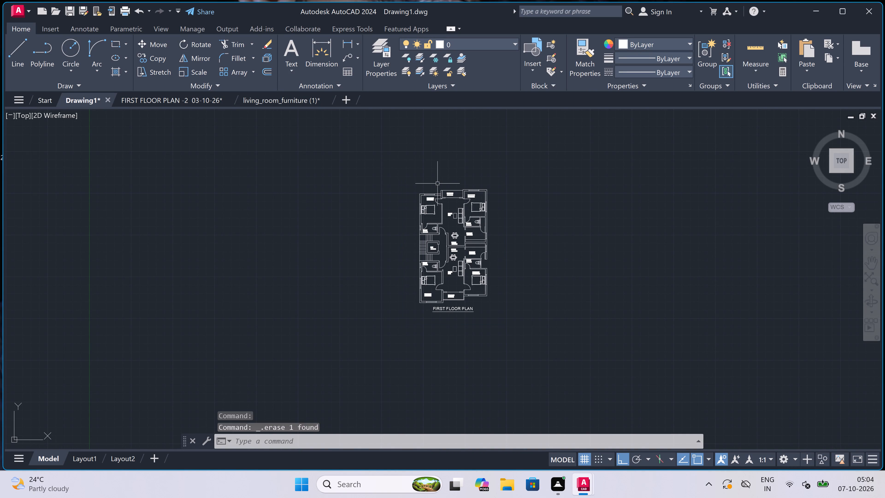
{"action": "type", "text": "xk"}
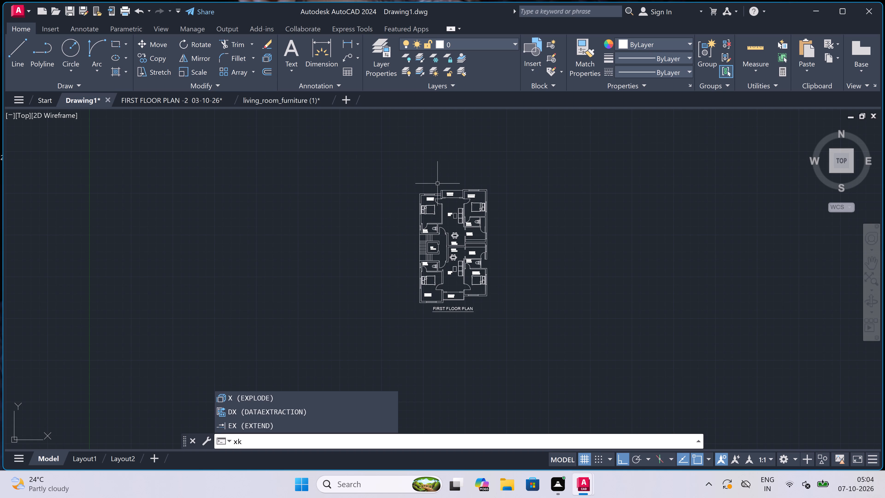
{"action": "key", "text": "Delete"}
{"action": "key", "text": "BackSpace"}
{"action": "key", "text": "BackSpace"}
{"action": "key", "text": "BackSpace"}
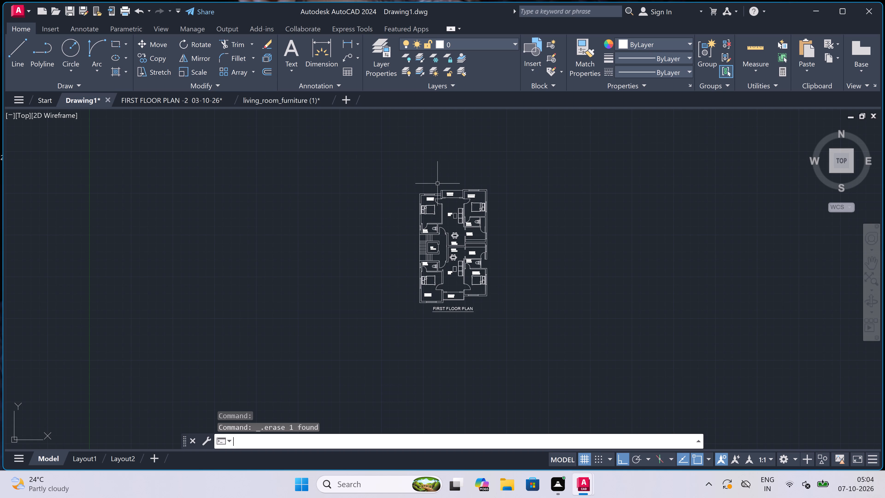
Draw vertical construction lines through both outer bottom corners and both window ends of the 10'3"X14'8" bedroom beside the plan title.
{"action": "type", "text": "xl"}
{"action": "key", "text": "space"}
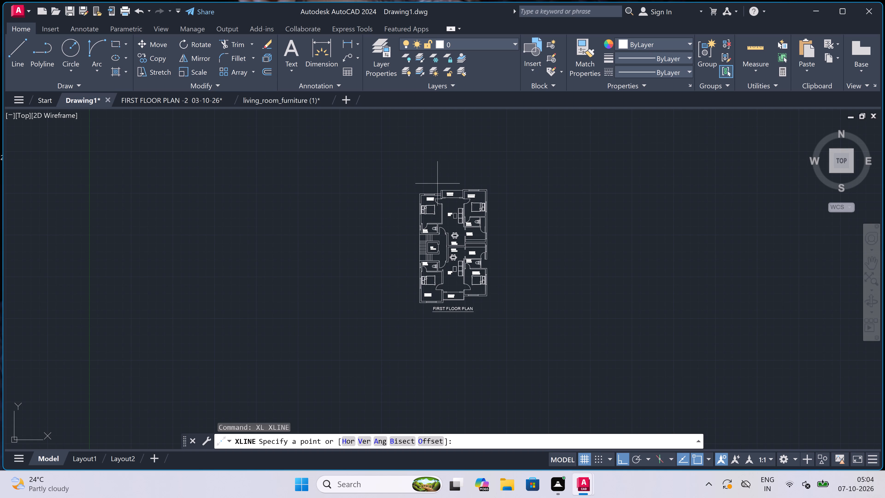
{"action": "double_click", "coordinate": [360, 443]}
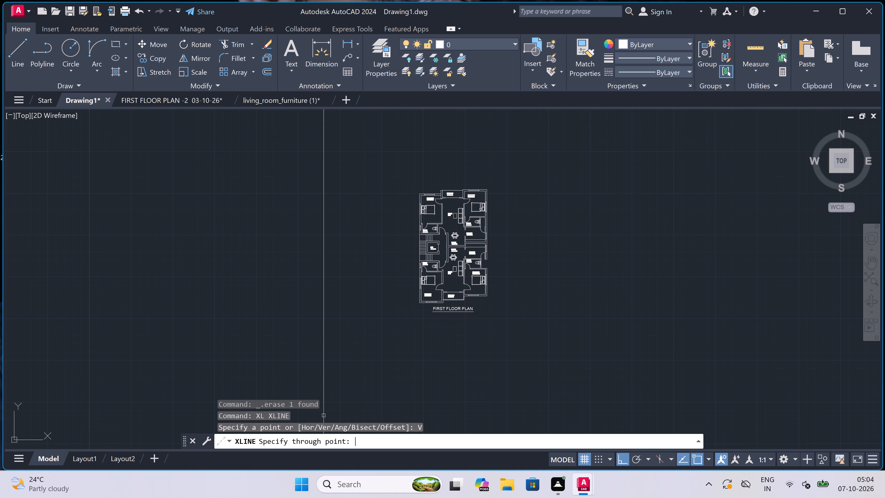
{"action": "scroll", "coordinate": [442, 313], "scroll_direction": "up", "scroll_amount": 2}
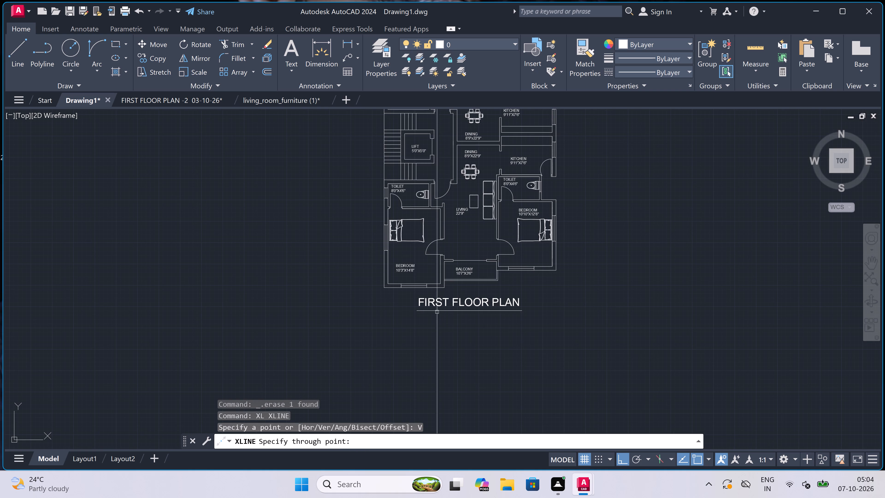
{"action": "scroll", "coordinate": [383, 275], "scroll_direction": "up", "scroll_amount": 1}
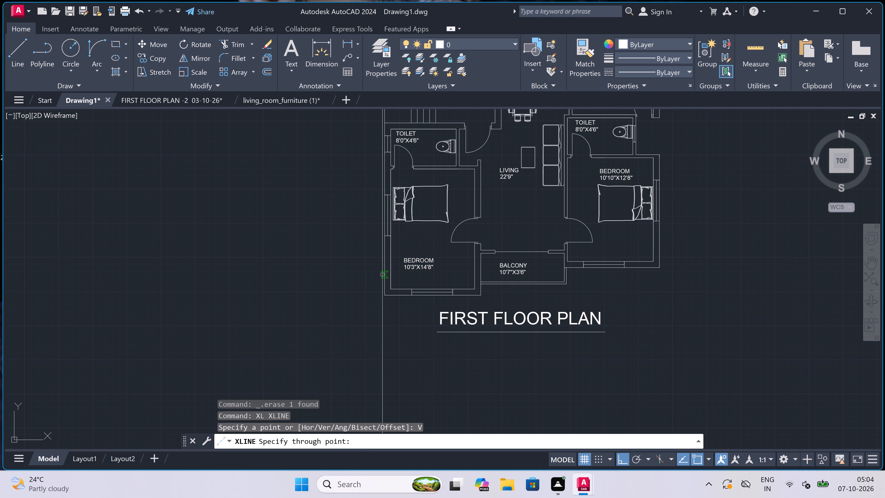
{"action": "left_click", "coordinate": [381, 297]}
{"action": "scroll", "coordinate": [413, 297], "scroll_direction": "up", "scroll_amount": 3}
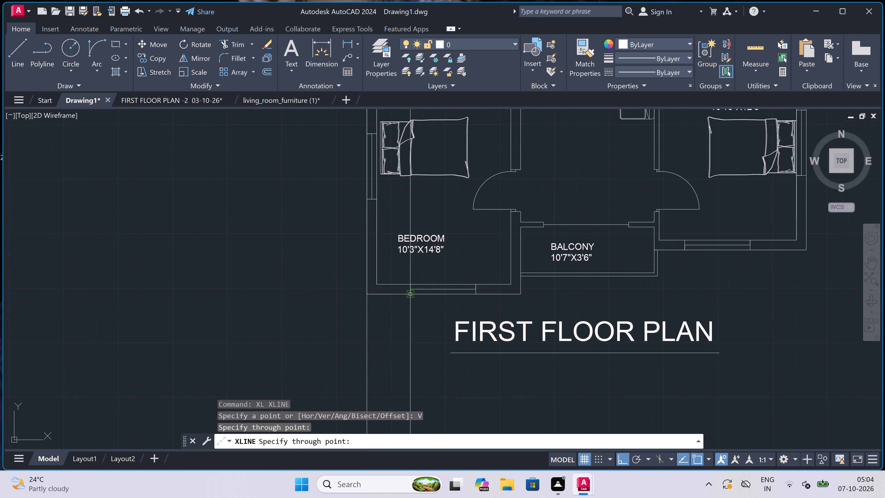
{"action": "double_click", "coordinate": [404, 288]}
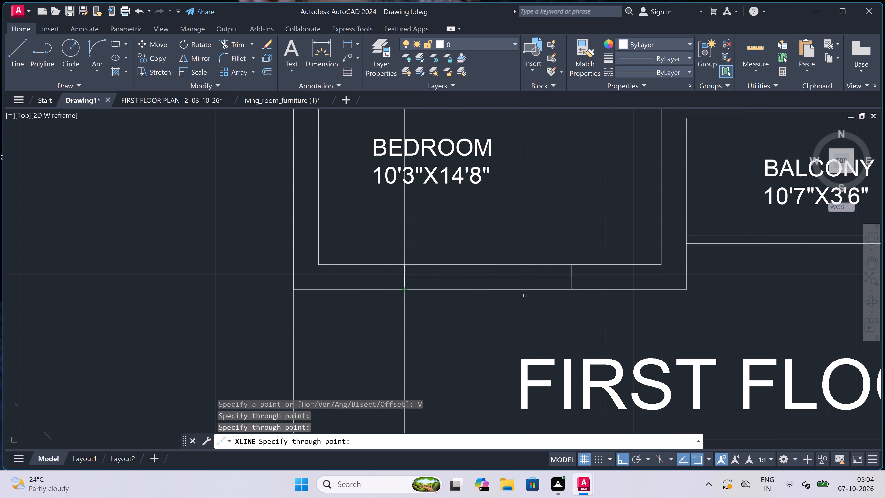
{"action": "left_click", "coordinate": [572, 291]}
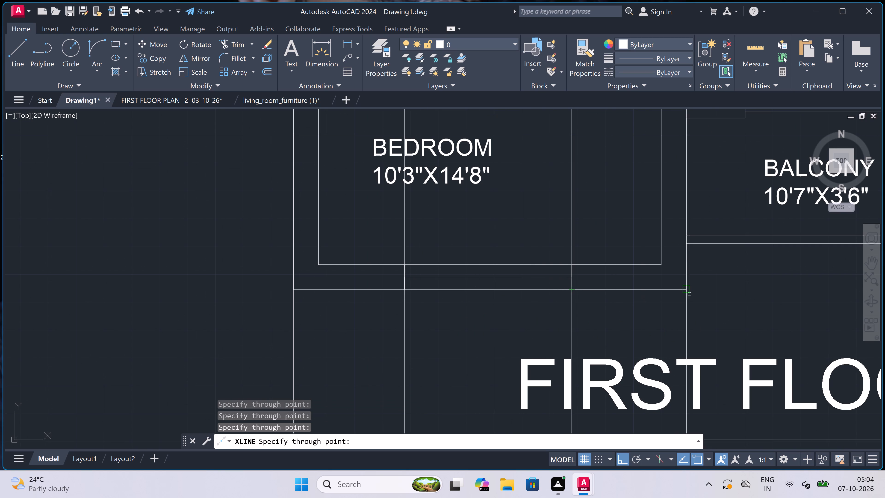
{"action": "left_click", "coordinate": [687, 293]}
{"action": "left_click_drag", "start_coordinate": [687, 293], "coordinate": [685, 293]}
Add vertical construction lines through the lower balcony's outer right corner and the 10'10"X12'8" bedroom's window ends and outer right corner.
{"action": "scroll", "coordinate": [436, 291], "scroll_direction": "down", "scroll_amount": 5}
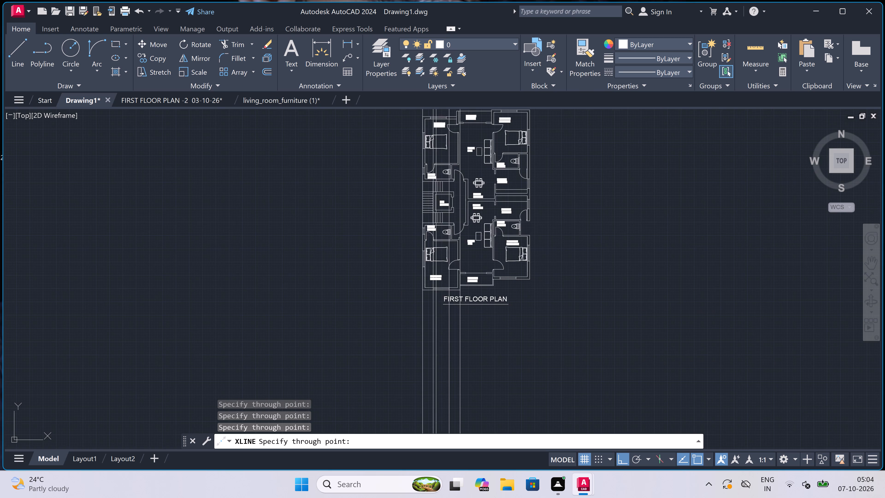
{"action": "scroll", "coordinate": [499, 287], "scroll_direction": "up", "scroll_amount": 3}
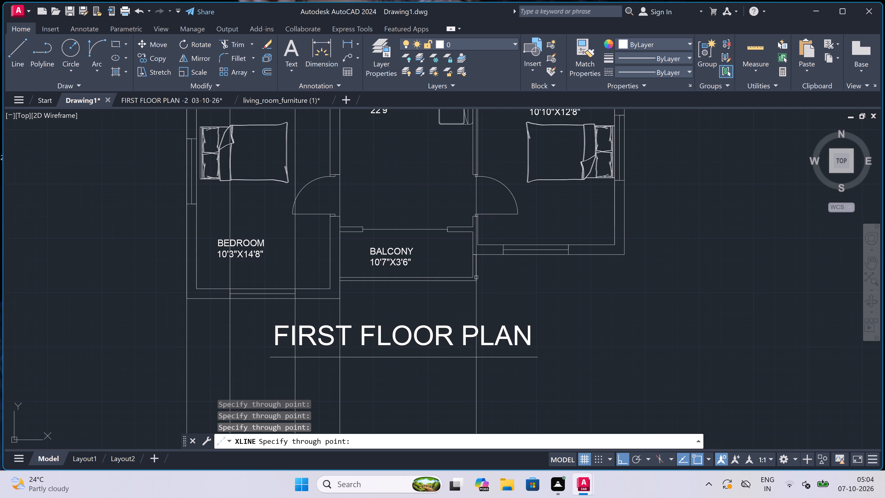
{"action": "scroll", "coordinate": [469, 277], "scroll_direction": "up", "scroll_amount": 1}
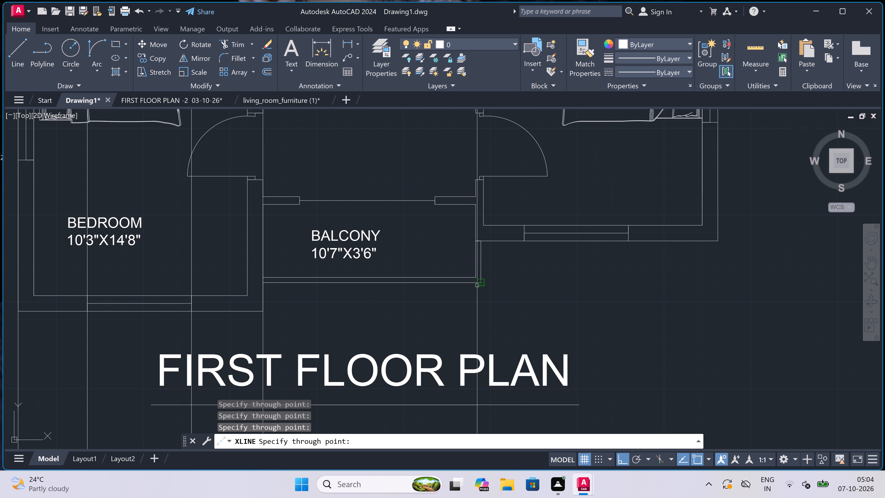
{"action": "double_click", "coordinate": [477, 285]}
{"action": "left_click", "coordinate": [524, 246]}
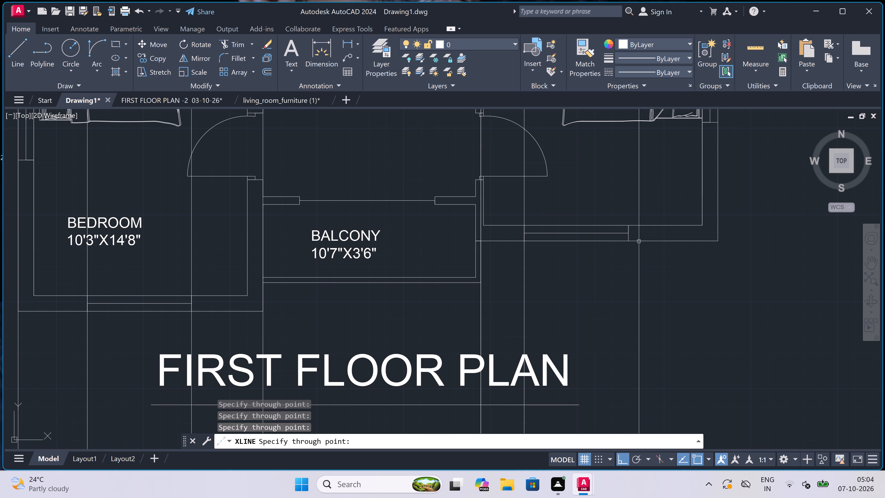
{"action": "double_click", "coordinate": [629, 243]}
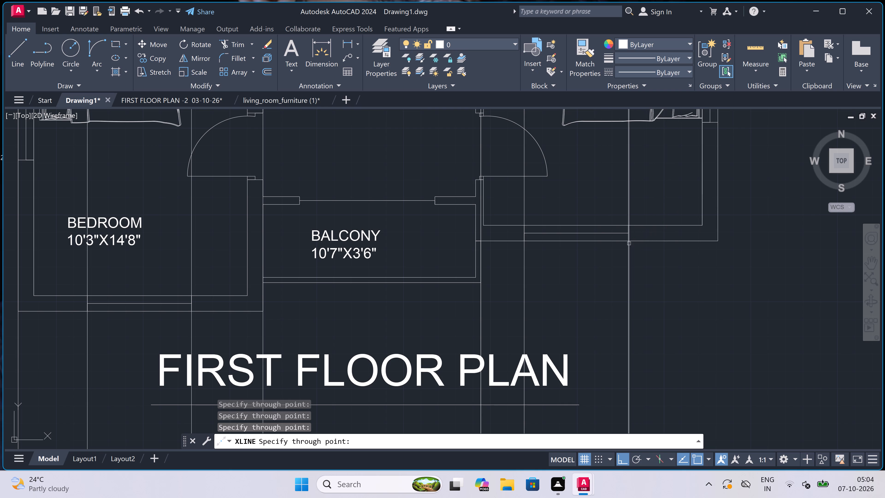
{"action": "left_click", "coordinate": [715, 240]}
{"action": "scroll", "coordinate": [578, 250], "scroll_direction": "down", "scroll_amount": 3}
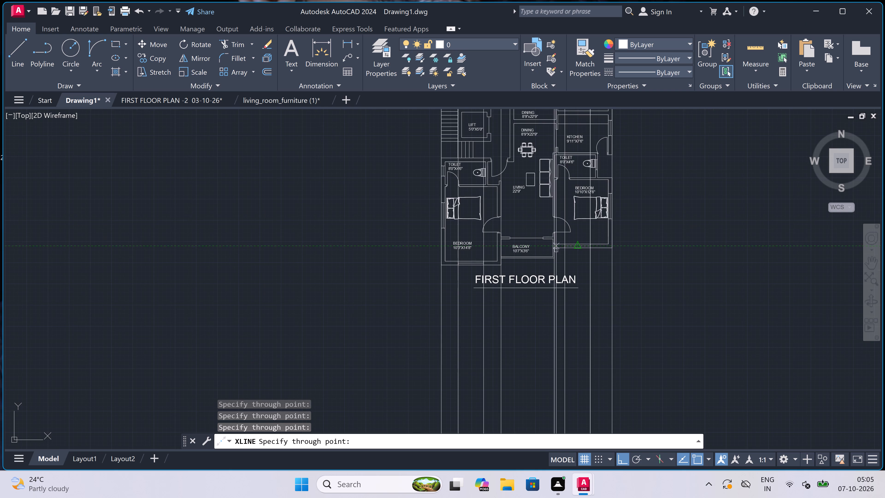
{"action": "scroll", "coordinate": [537, 254], "scroll_direction": "up", "scroll_amount": 4}
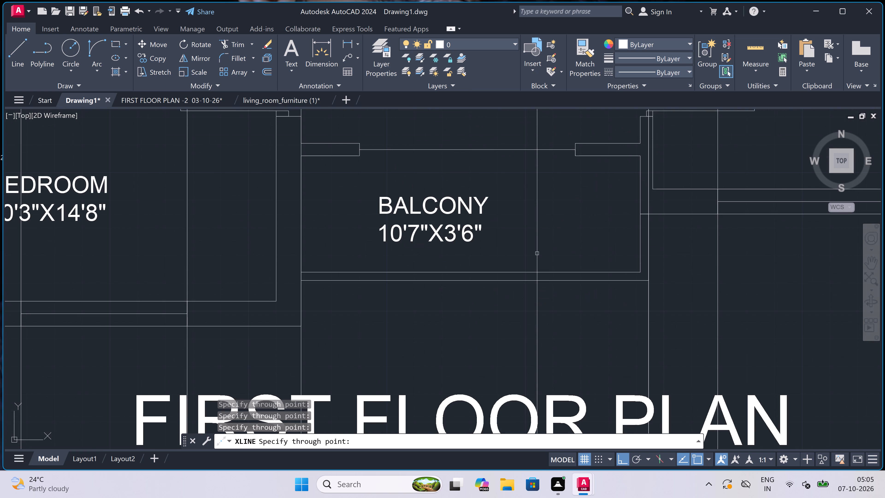
{"action": "scroll", "coordinate": [537, 253], "scroll_direction": "down", "scroll_amount": 3}
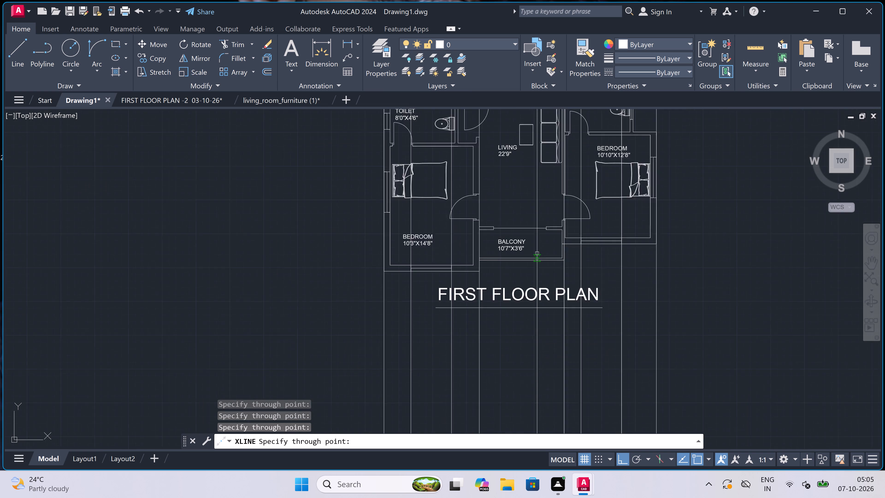
{"action": "scroll", "coordinate": [537, 253], "scroll_direction": "down", "scroll_amount": 4}
{"action": "key", "text": "Escape"}
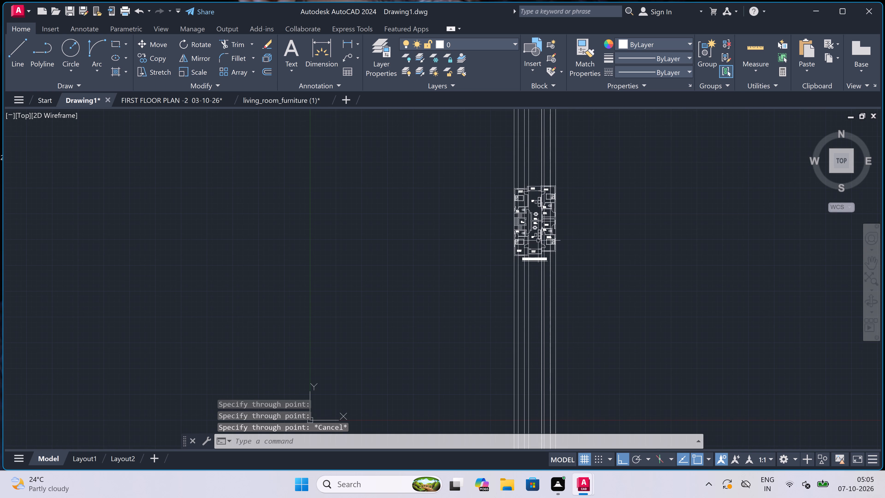
Draw a horizontal construction line across the vertical lines, a short distance above the floor plan.
{"action": "scroll", "coordinate": [525, 153], "scroll_direction": "up", "scroll_amount": 3}
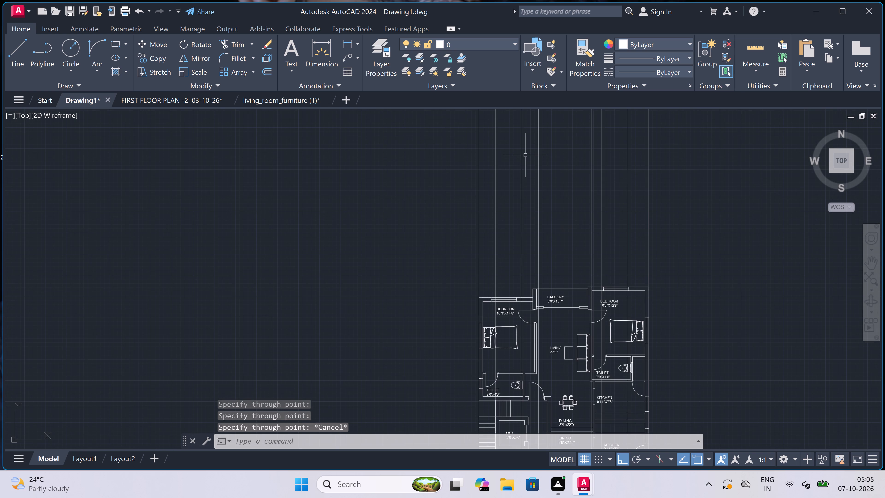
{"action": "type", "text": "xl"}
{"action": "key", "text": "space"}
{"action": "left_click", "coordinate": [421, 250]}
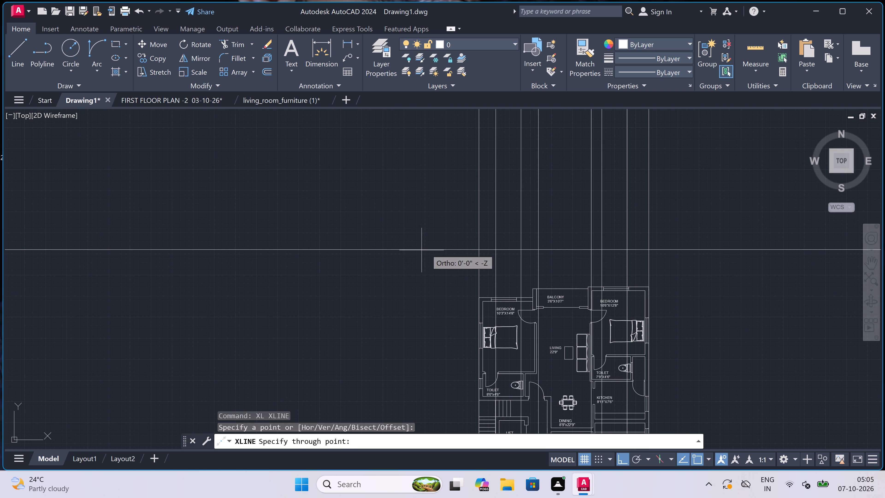
{"action": "left_click", "coordinate": [591, 245]}
{"action": "key", "text": "Escape"}
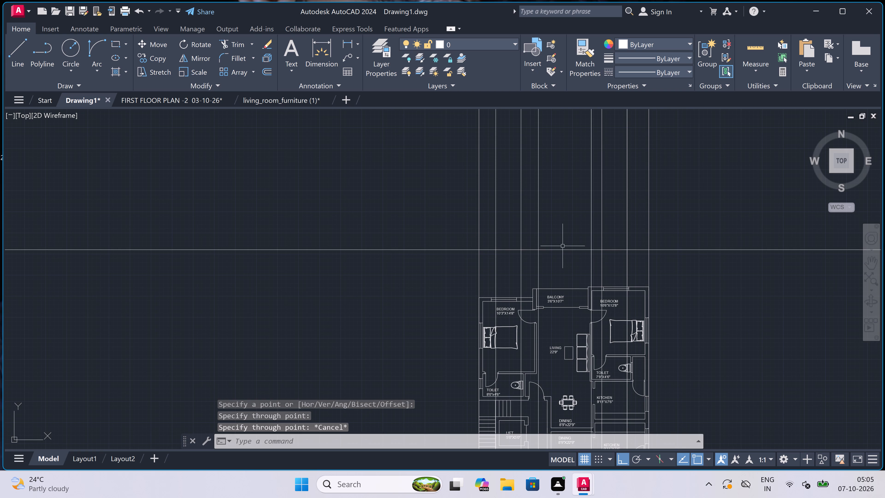
Offset the horizontal construction line upward by 1'6".
{"action": "scroll", "coordinate": [548, 246], "scroll_direction": "up", "scroll_amount": 1}
{"action": "key", "text": "o"}
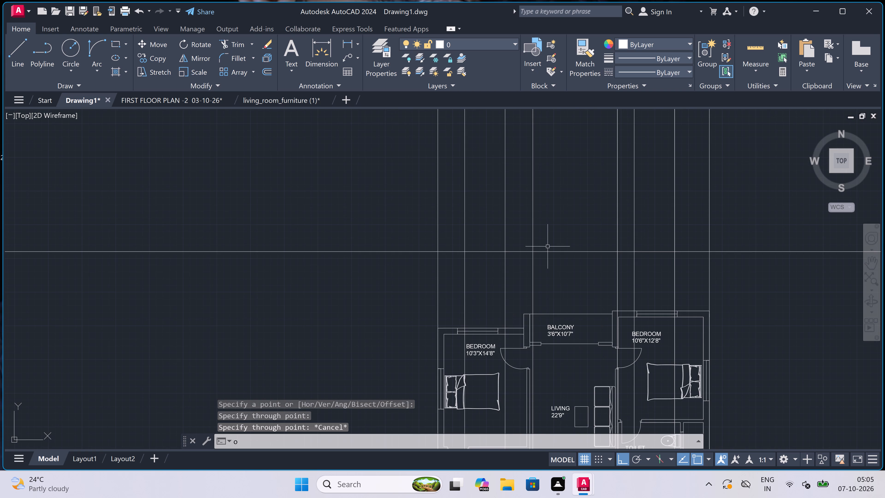
{"action": "key", "text": "space"}
{"action": "double_click", "coordinate": [548, 255]}
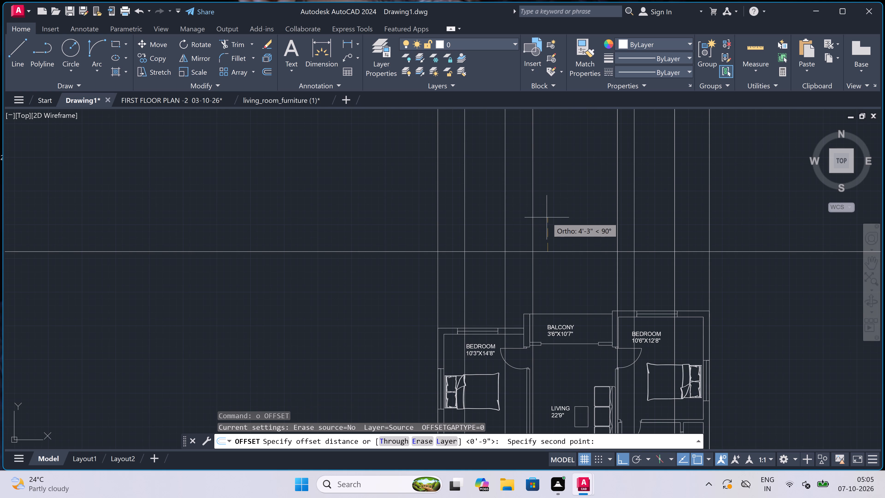
{"action": "type", "text": "1;"}
{"action": "key", "text": "BackSpace"}
{"action": "type", "text": "'6\""}
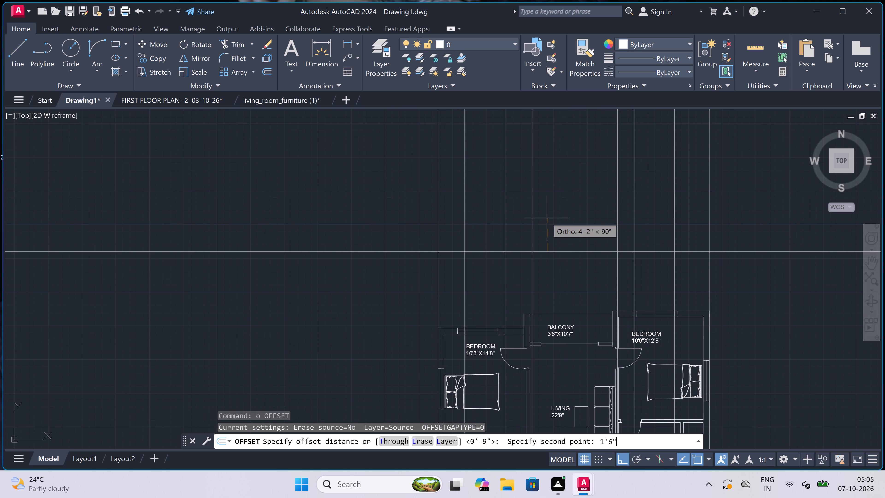
{"action": "key", "text": "space"}
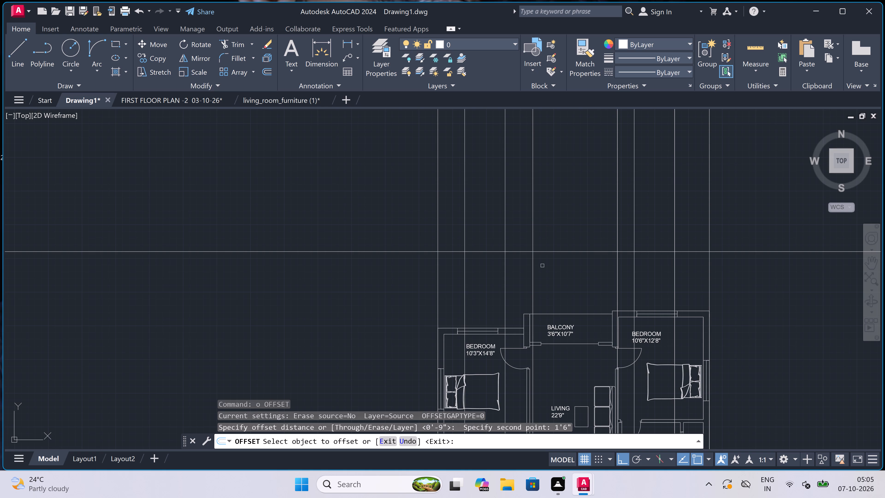
{"action": "double_click", "coordinate": [541, 251]}
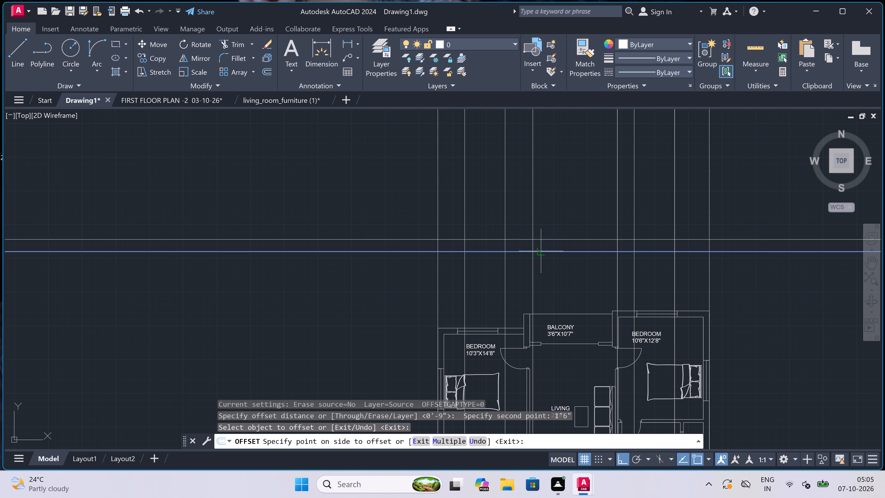
{"action": "left_click", "coordinate": [544, 220]}
{"action": "key", "text": "Escape"}
Offset the topmost horizontal construction line upward by 3'.
{"action": "scroll", "coordinate": [548, 232], "scroll_direction": "up", "scroll_amount": 3}
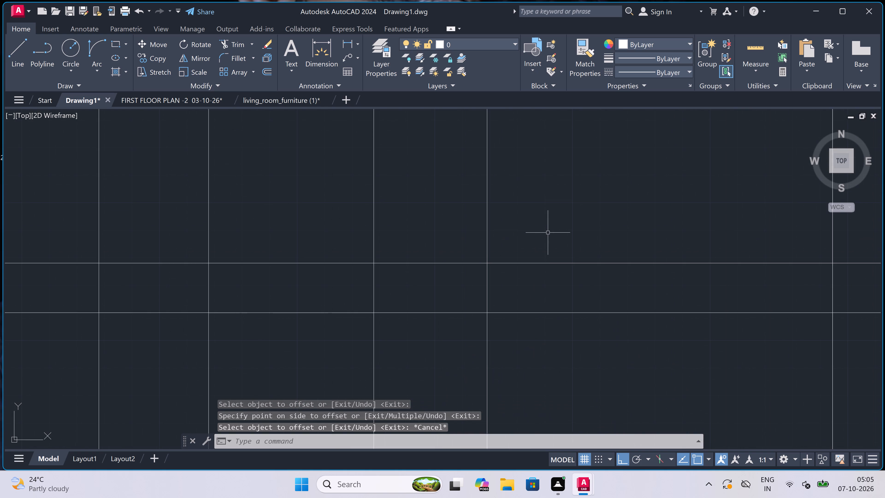
{"action": "key", "text": "space"}
{"action": "triple_click", "coordinate": [548, 267]}
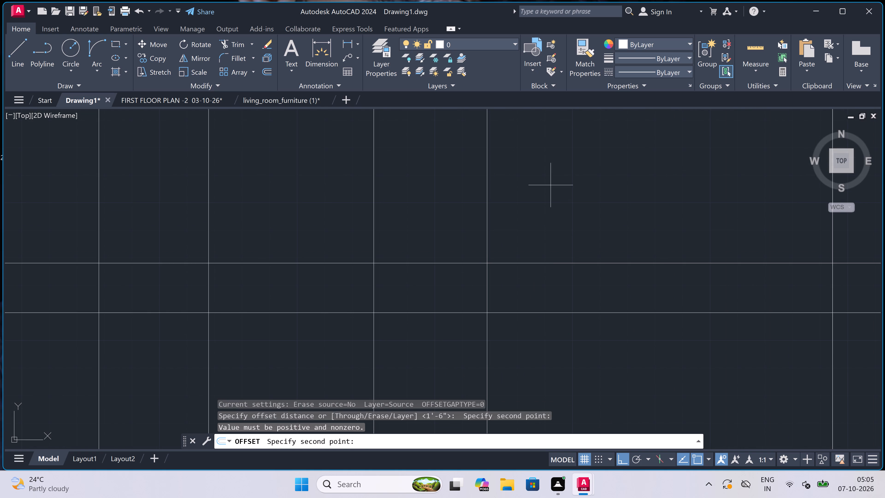
{"action": "double_click", "coordinate": [541, 265]}
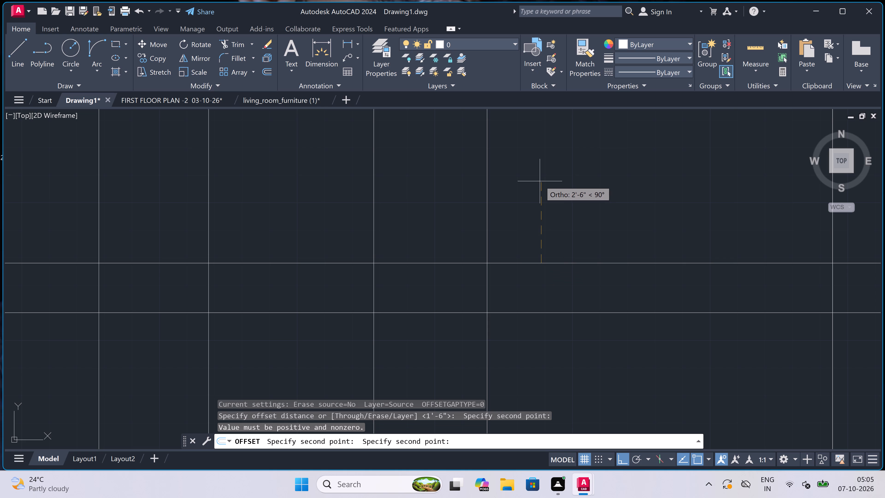
{"action": "type", "text": "3'"}
{"action": "key", "text": "space"}
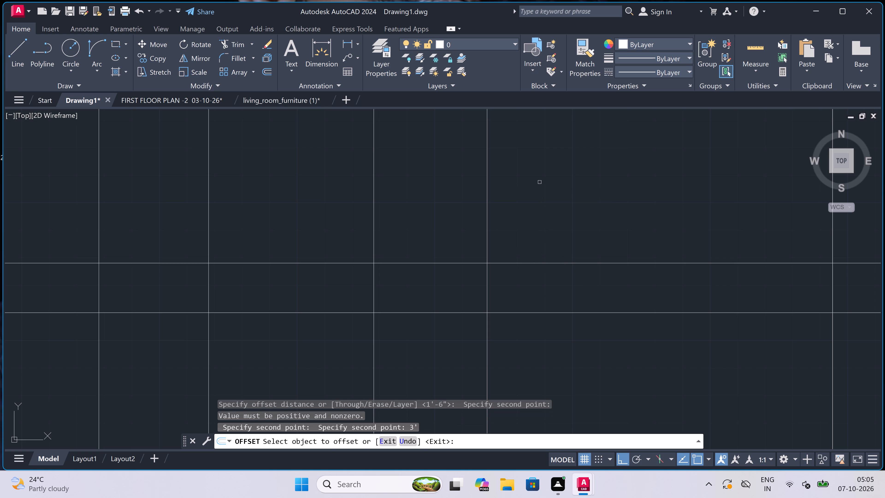
{"action": "left_click", "coordinate": [538, 263]}
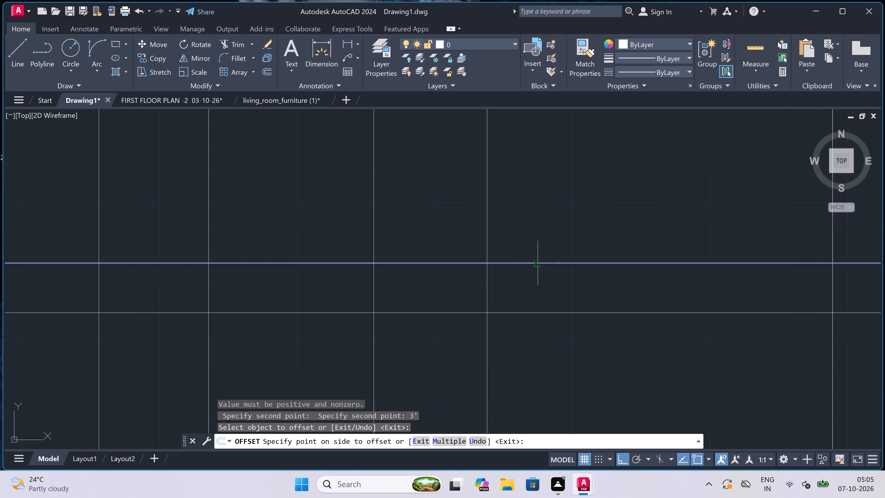
{"action": "left_click", "coordinate": [530, 235]}
{"action": "key", "text": "Escape"}
Offset the newest, highest horizontal construction line upward by 4'.
{"action": "scroll", "coordinate": [530, 235], "scroll_direction": "down", "scroll_amount": 4}
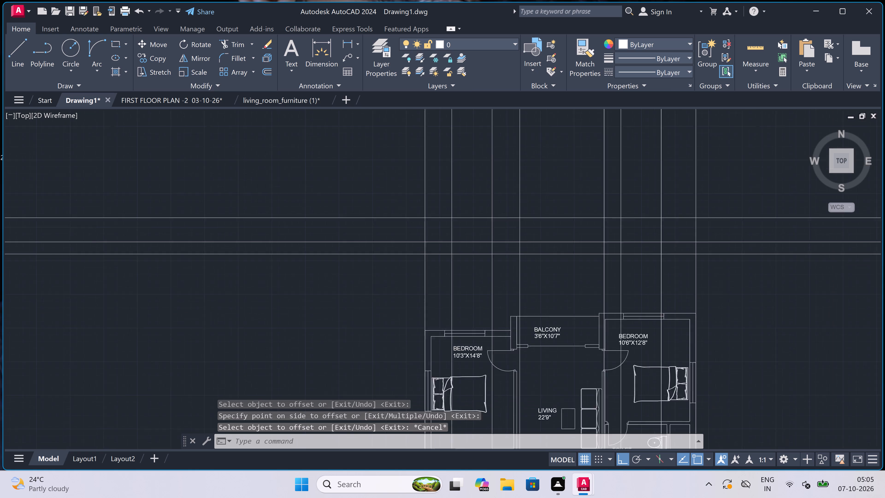
{"action": "scroll", "coordinate": [529, 215], "scroll_direction": "up", "scroll_amount": 3}
{"action": "key", "text": "space"}
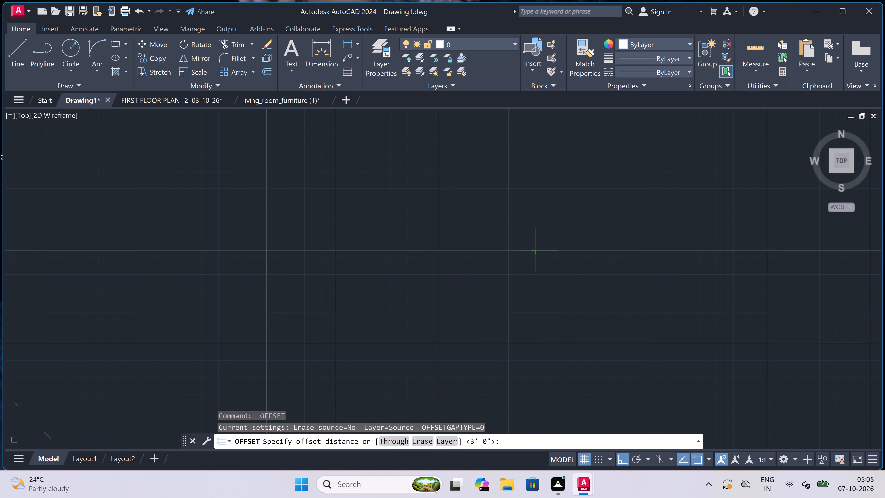
{"action": "left_click", "coordinate": [535, 249]}
{"action": "type", "text": "4'"}
{"action": "key", "text": "space"}
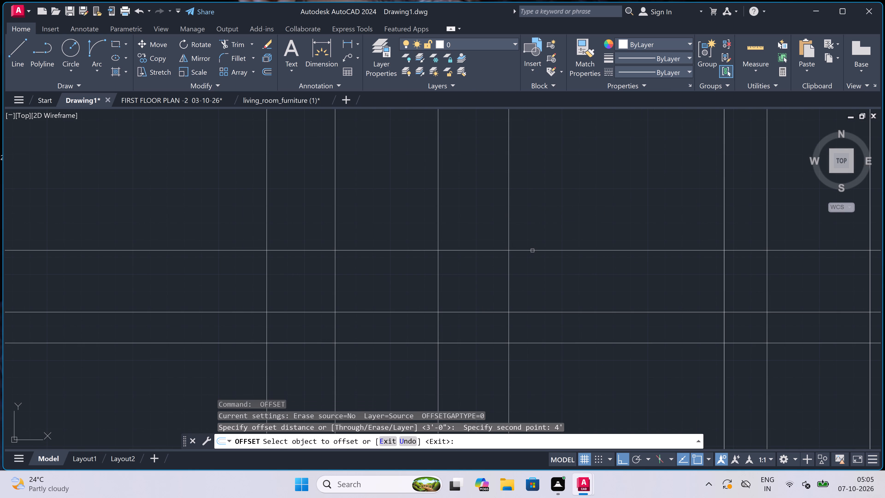
{"action": "left_click", "coordinate": [532, 251]}
{"action": "left_click", "coordinate": [536, 233]}
{"action": "key", "text": "Escape"}
Offset the highest horizontal line upward by 3' to add another level line above it.
{"action": "scroll", "coordinate": [536, 233], "scroll_direction": "down", "scroll_amount": 5}
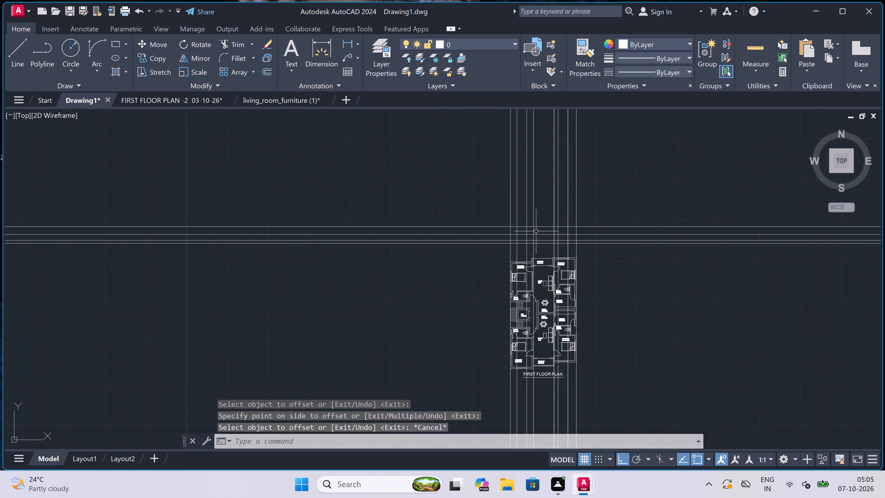
{"action": "scroll", "coordinate": [535, 217], "scroll_direction": "up", "scroll_amount": 4}
{"action": "key", "text": "space"}
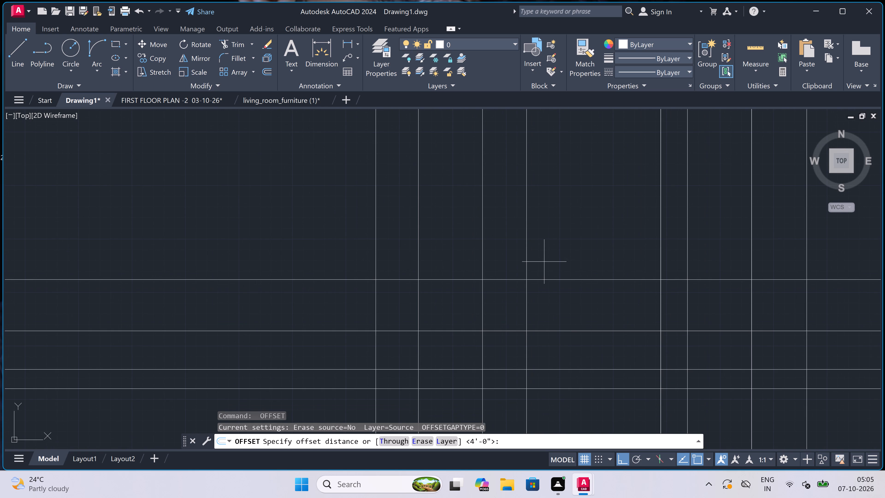
{"action": "left_click", "coordinate": [544, 278]}
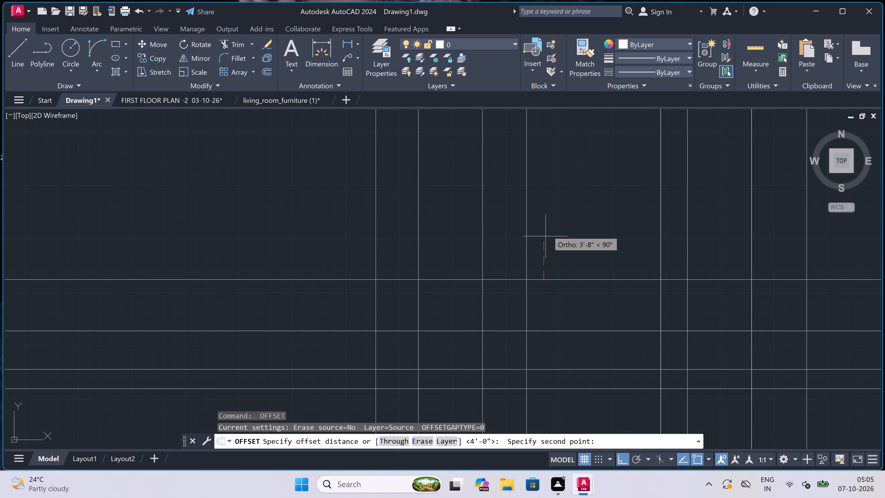
{"action": "type", "text": "3'"}
{"action": "key", "text": "space"}
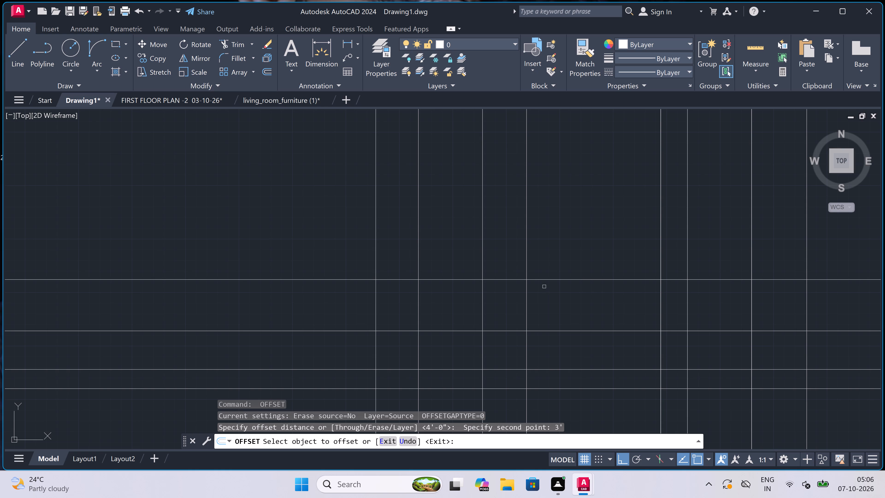
{"action": "double_click", "coordinate": [542, 279]}
{"action": "left_click", "coordinate": [549, 246]}
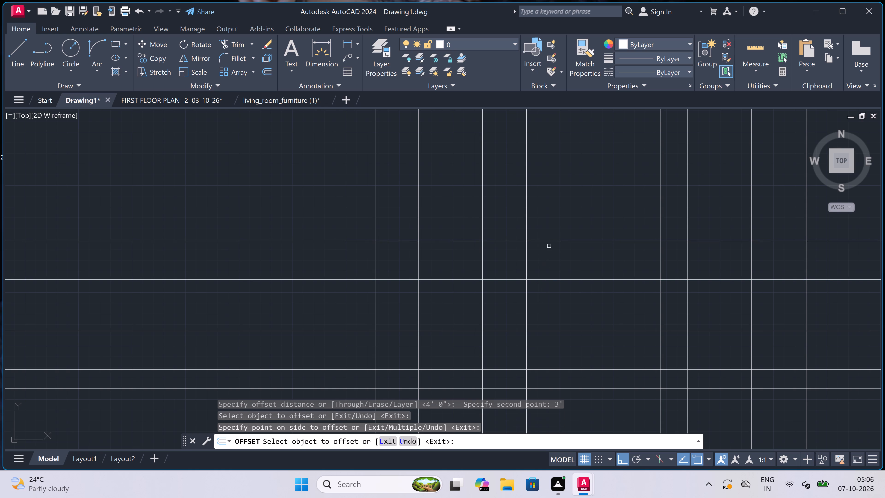
{"action": "key", "text": "Escape"}
Offset the current top horizontal line upward by 6" to form a thin slab band.
{"action": "key", "text": "space"}
{"action": "left_click", "coordinate": [547, 240]}
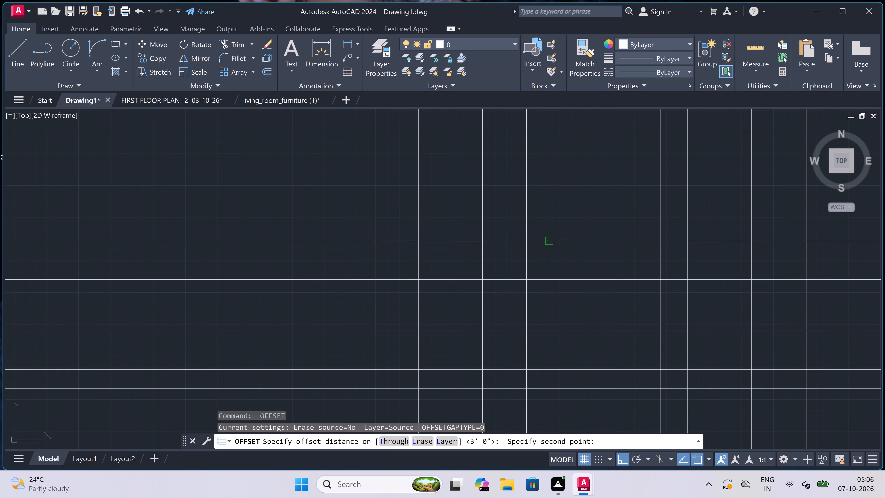
{"action": "type", "text": "6\""}
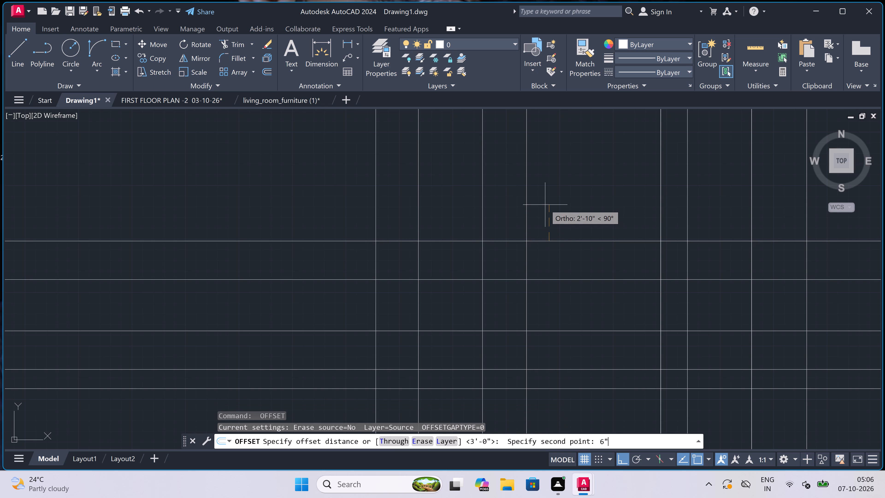
{"action": "key", "text": "space"}
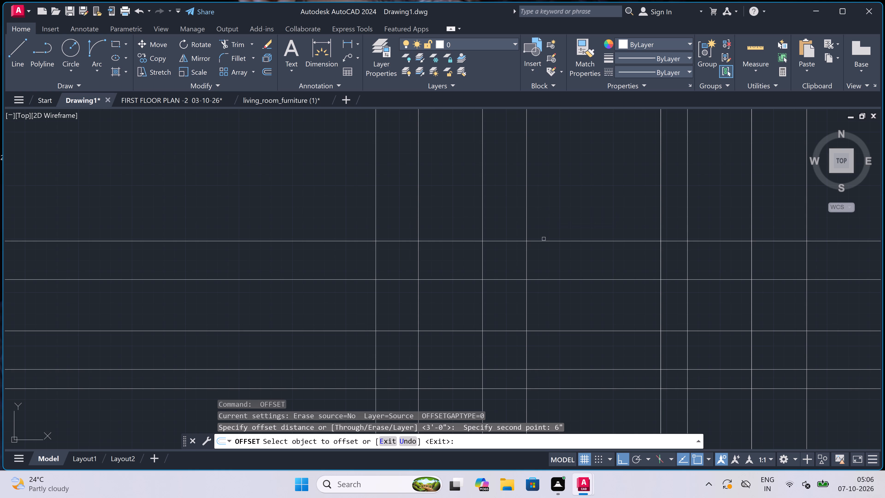
{"action": "left_click", "coordinate": [544, 241]}
{"action": "left_click", "coordinate": [543, 213]}
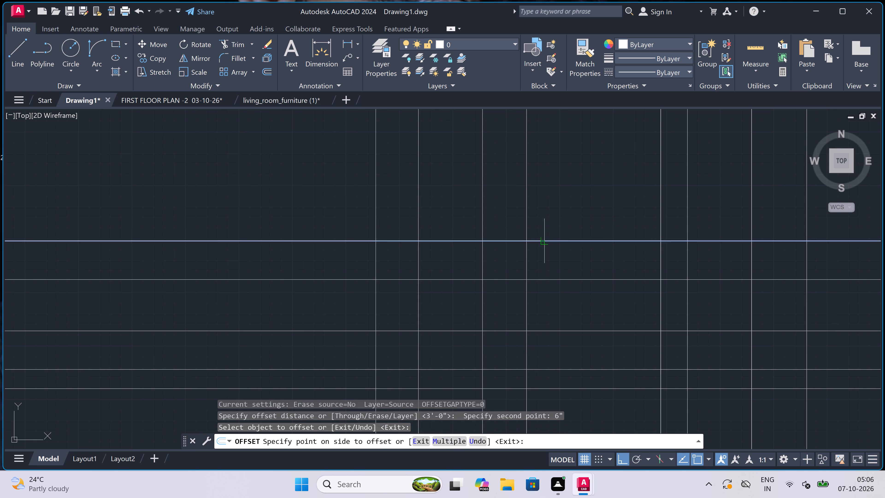
{"action": "key", "text": "Escape"}
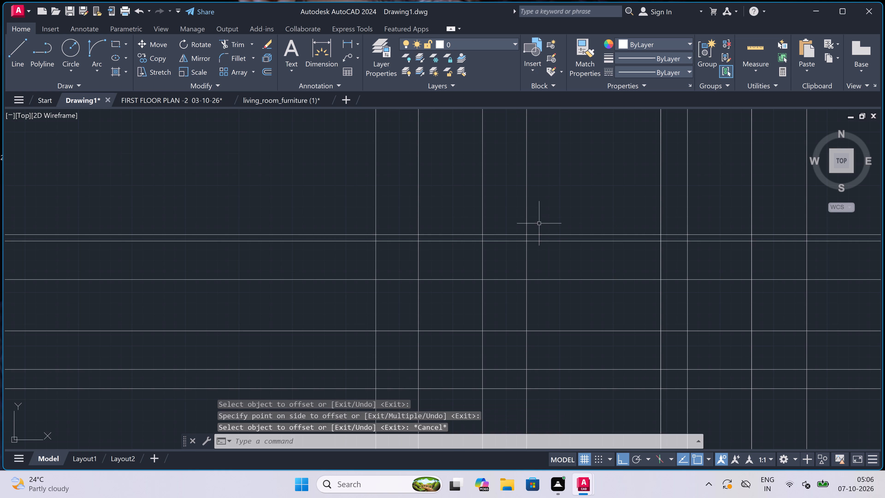
Offset the upper line of the 6" band upward by 3'6".
{"action": "key", "text": "space"}
{"action": "left_click", "coordinate": [536, 233]}
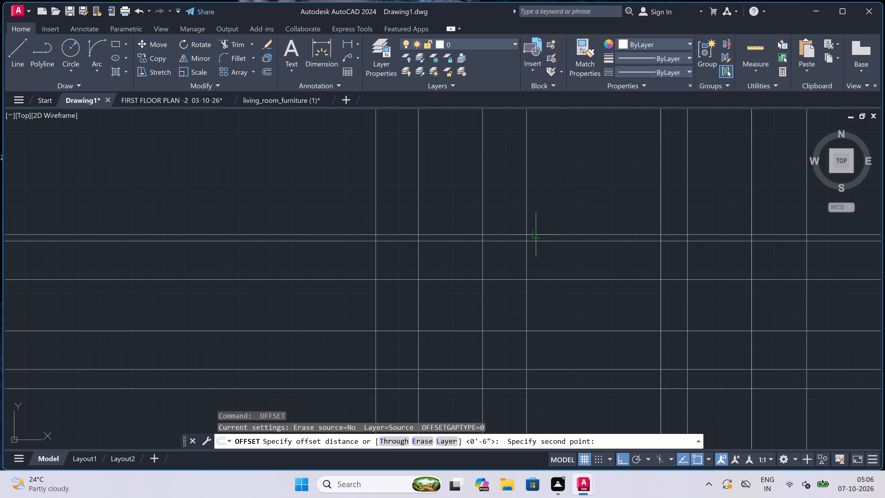
{"action": "type", "text": "3'"}
{"action": "type", "text": "6\""}
{"action": "key", "text": "space"}
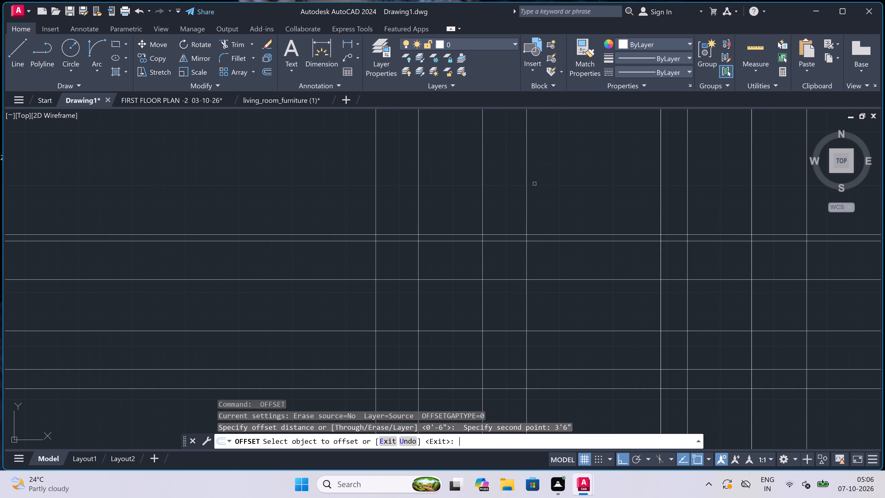
{"action": "left_click", "coordinate": [542, 234]}
{"action": "left_click", "coordinate": [542, 207]}
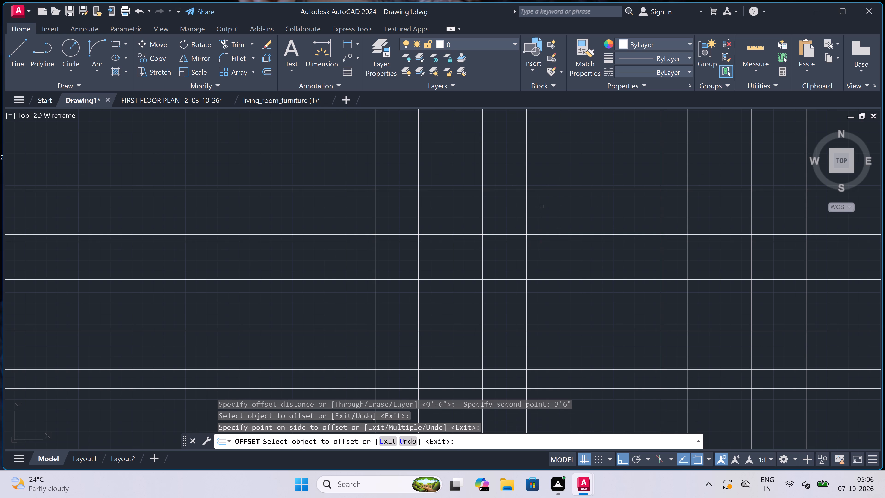
{"action": "key", "text": "Escape"}
Trim the vertical lines above the top level line and the horizontal lines beyond both outer vertical lines.
{"action": "scroll", "coordinate": [542, 207], "scroll_direction": "down", "scroll_amount": 3}
{"action": "type", "text": "tr"}
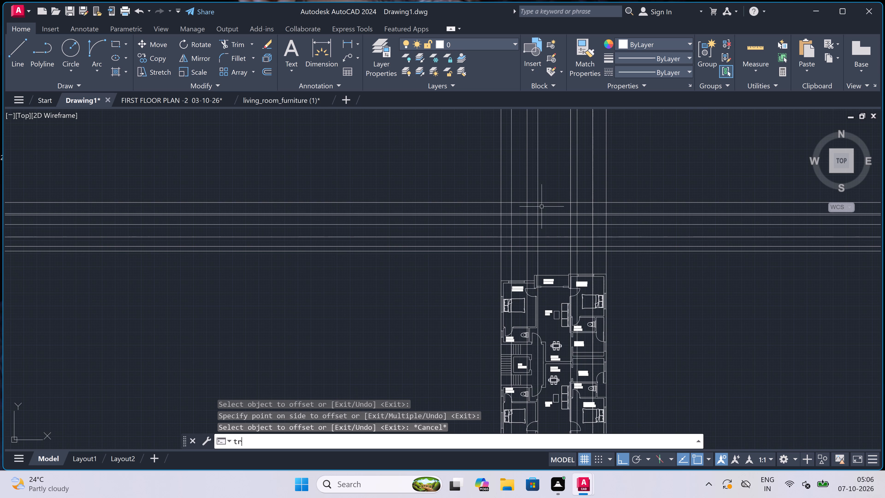
{"action": "key", "text": "space"}
{"action": "left_click", "coordinate": [642, 155]}
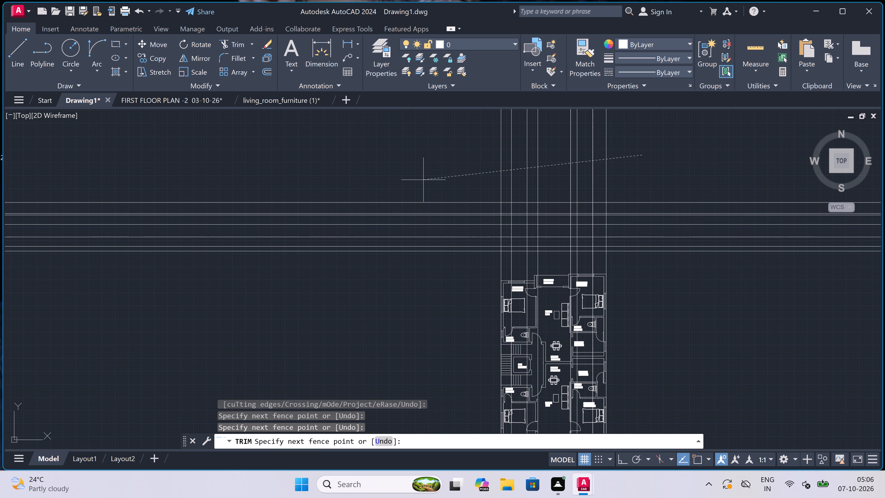
{"action": "left_click", "coordinate": [423, 180]}
{"action": "left_click", "coordinate": [423, 180]}
{"action": "left_click", "coordinate": [411, 319]}
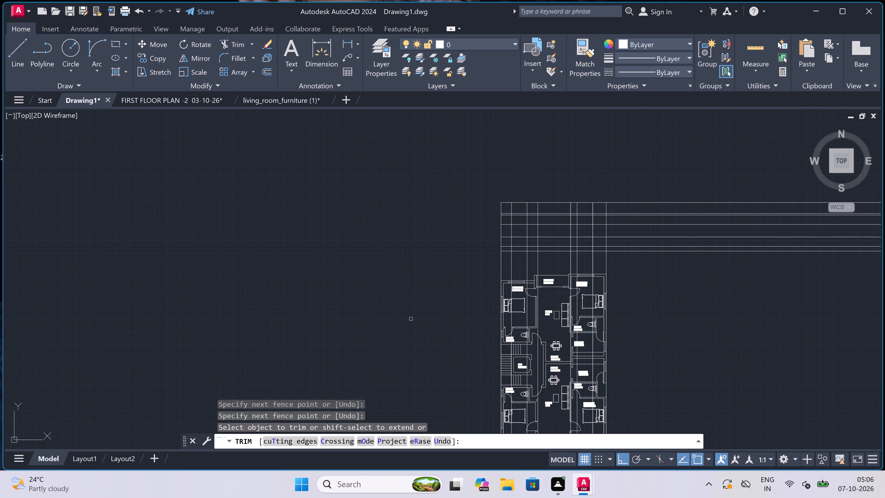
{"action": "double_click", "coordinate": [651, 166]}
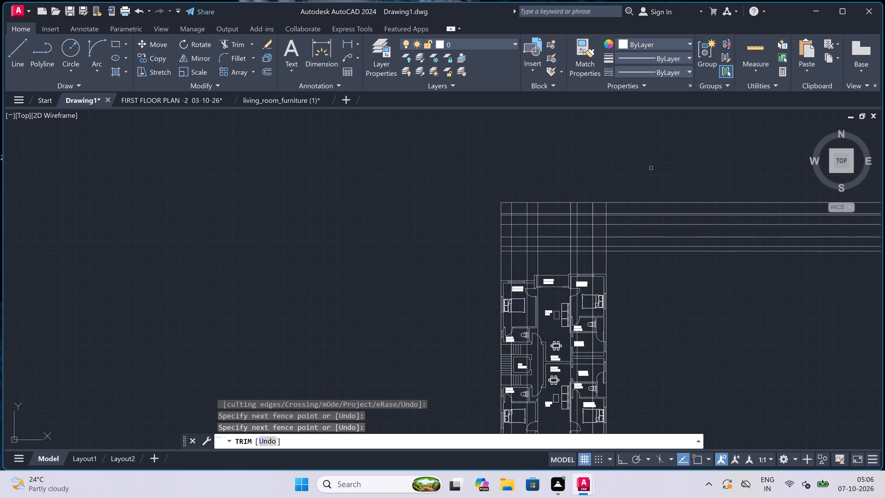
{"action": "double_click", "coordinate": [647, 264]}
{"action": "left_click", "coordinate": [643, 193]}
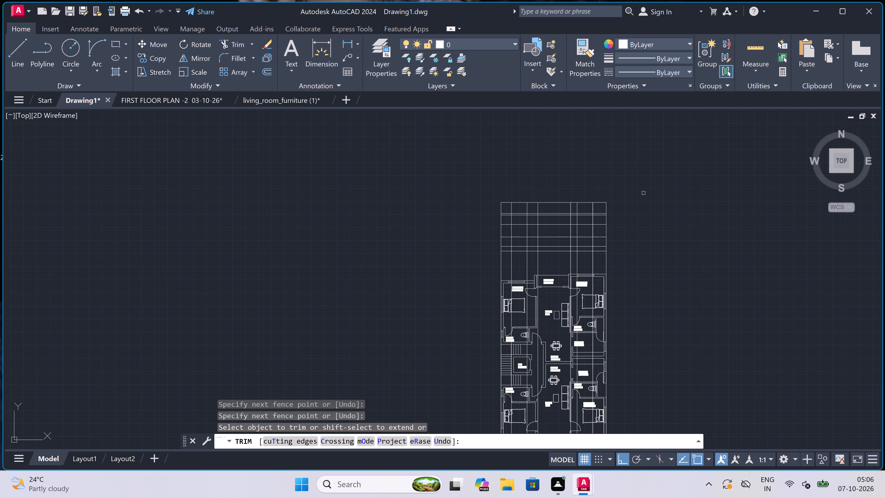
Trim the inner vertical lines out of the 3'6" band at the top of the line grid.
{"action": "scroll", "coordinate": [507, 205], "scroll_direction": "up", "scroll_amount": 4}
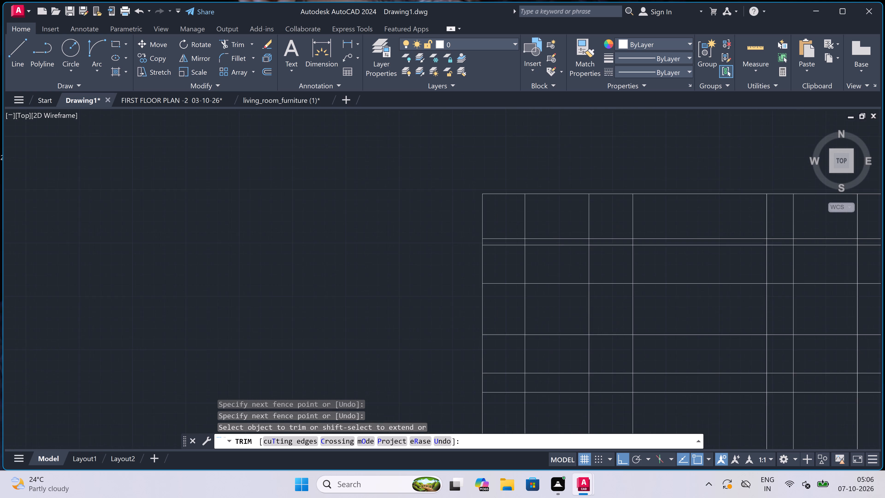
{"action": "left_click", "coordinate": [502, 228]}
{"action": "scroll", "coordinate": [544, 225], "scroll_direction": "down", "scroll_amount": 4}
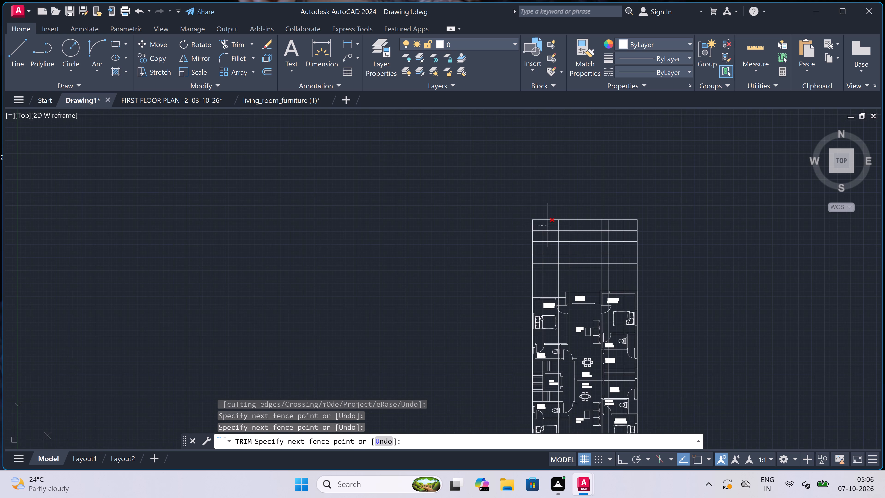
{"action": "scroll", "coordinate": [627, 227], "scroll_direction": "up", "scroll_amount": 4}
{"action": "left_click", "coordinate": [628, 227]}
Trim the inner vertical lines out of the thin 6" band below the top band.
{"action": "scroll", "coordinate": [624, 243], "scroll_direction": "up", "scroll_amount": 3}
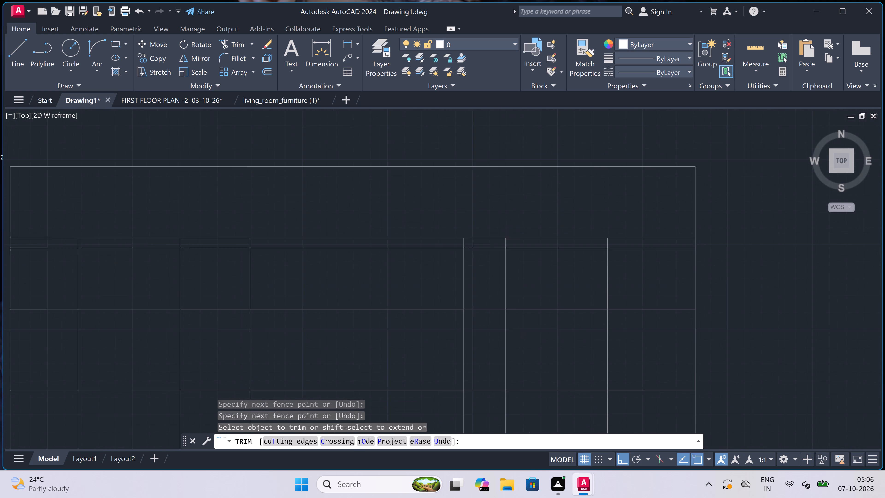
{"action": "scroll", "coordinate": [624, 243], "scroll_direction": "up", "scroll_amount": 1}
{"action": "left_click", "coordinate": [625, 243]}
{"action": "scroll", "coordinate": [517, 245], "scroll_direction": "down", "scroll_amount": 8}
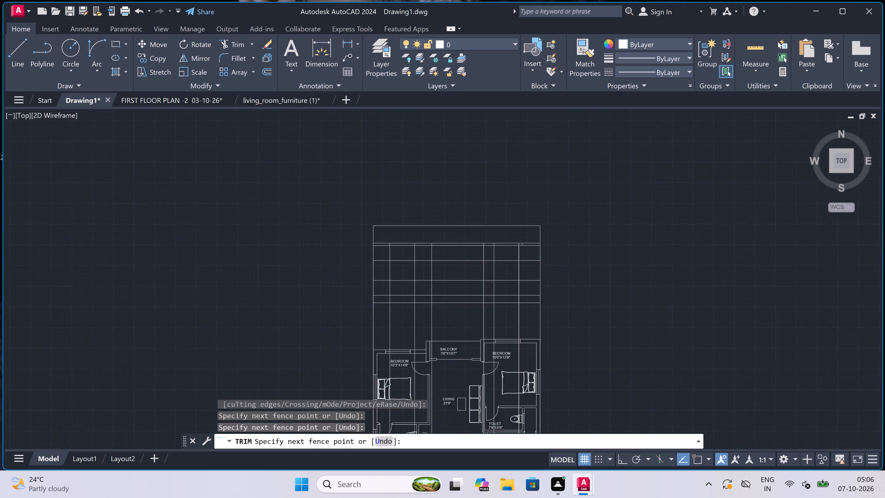
{"action": "scroll", "coordinate": [386, 239], "scroll_direction": "up", "scroll_amount": 4}
{"action": "scroll", "coordinate": [474, 249], "scroll_direction": "down", "scroll_amount": 2}
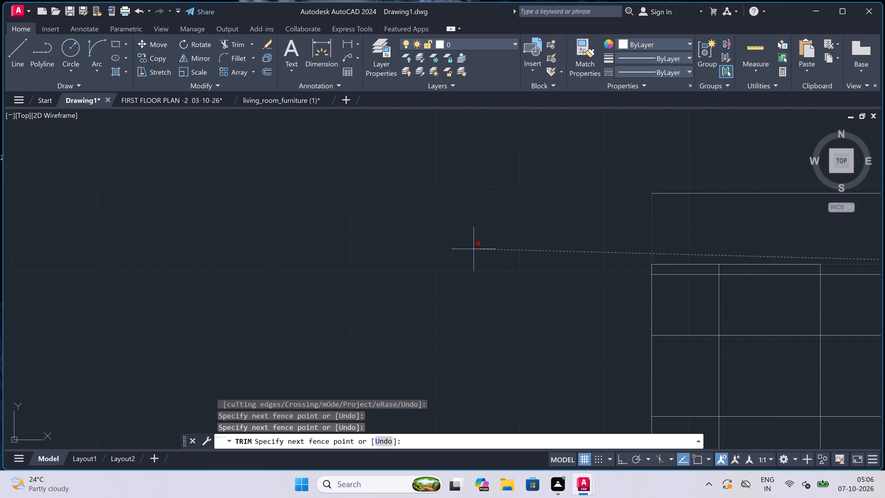
{"action": "scroll", "coordinate": [474, 249], "scroll_direction": "down", "scroll_amount": 1}
{"action": "scroll", "coordinate": [555, 255], "scroll_direction": "up", "scroll_amount": 4}
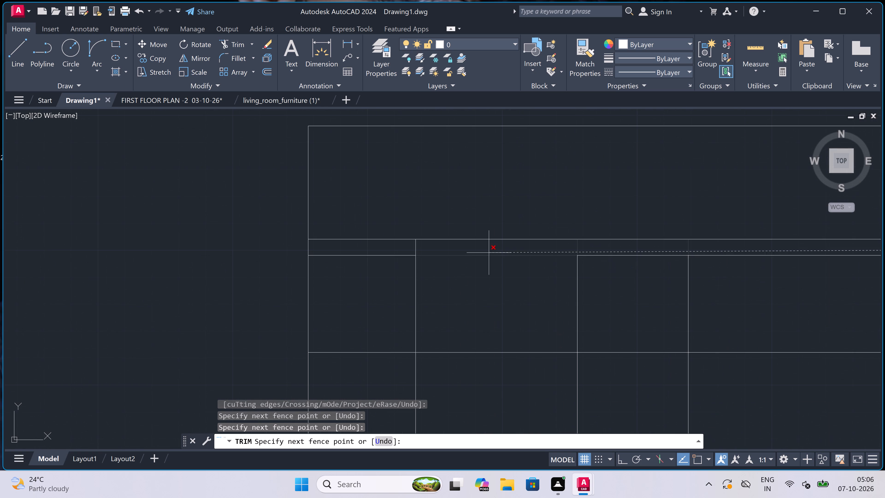
{"action": "scroll", "coordinate": [384, 242], "scroll_direction": "up", "scroll_amount": 3}
{"action": "left_click", "coordinate": [384, 242]}
{"action": "scroll", "coordinate": [384, 242], "scroll_direction": "down", "scroll_amount": 5}
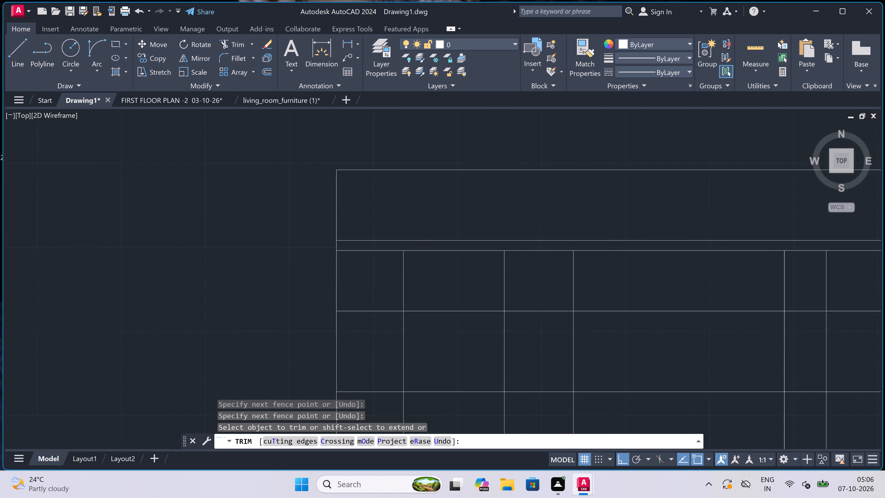
{"action": "scroll", "coordinate": [372, 275], "scroll_direction": "down", "scroll_amount": 6}
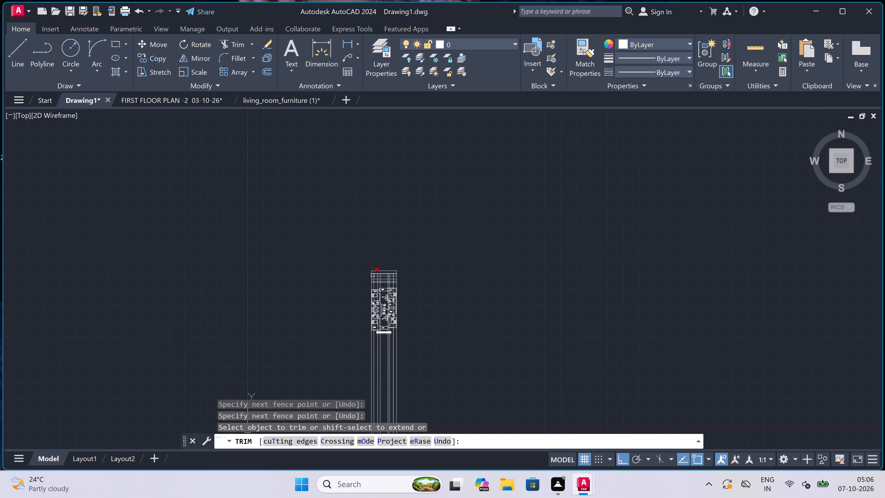
Trim the grid lines around the window in the bay above the 10'3"x14'8" bedroom, leaving only the window rectangle.
{"action": "scroll", "coordinate": [372, 275], "scroll_direction": "up", "scroll_amount": 5}
{"action": "left_click", "coordinate": [381, 261]}
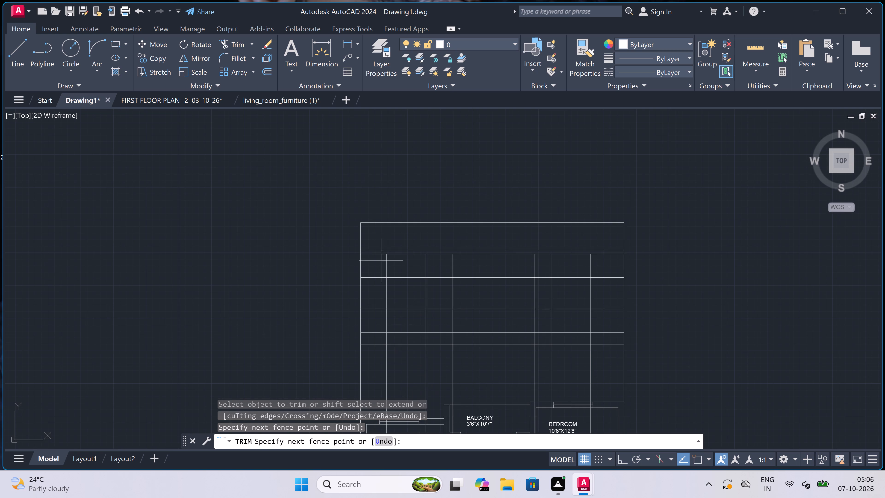
{"action": "left_click", "coordinate": [382, 316]}
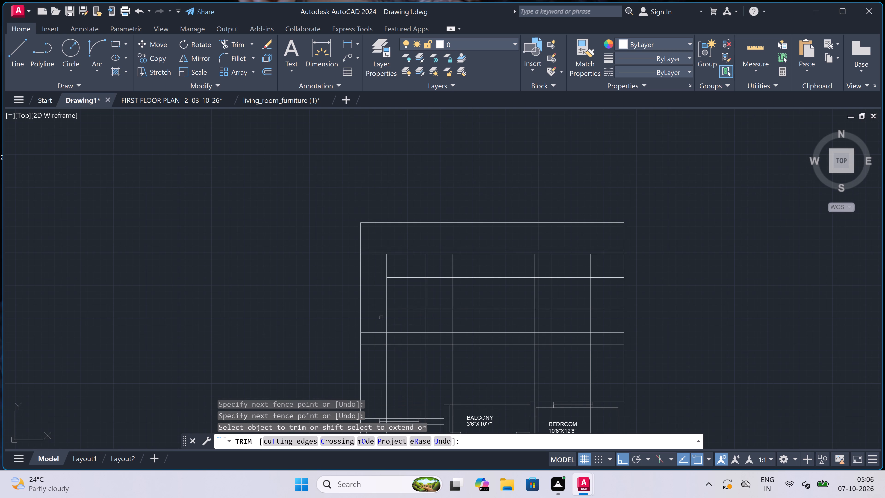
{"action": "left_click", "coordinate": [381, 317]}
{"action": "left_click", "coordinate": [450, 317]}
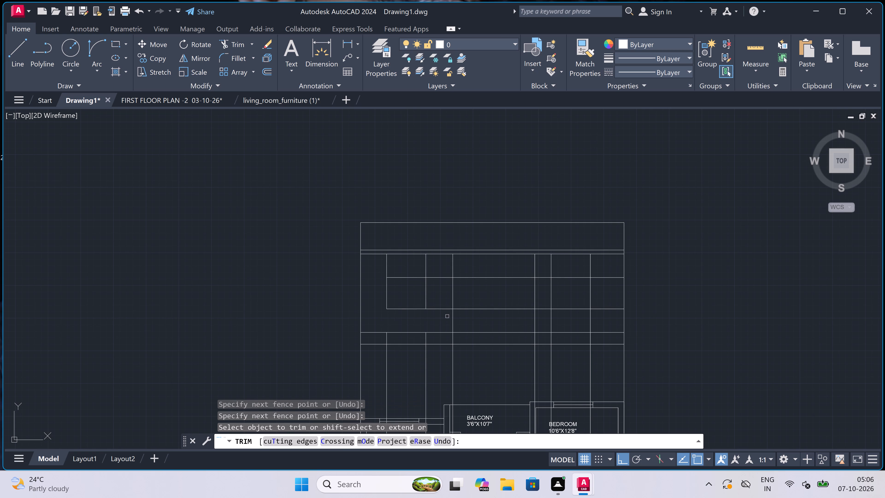
{"action": "left_click", "coordinate": [438, 316]}
{"action": "left_click", "coordinate": [434, 271]}
{"action": "left_click", "coordinate": [434, 271]}
{"action": "left_click", "coordinate": [368, 271]}
{"action": "left_click", "coordinate": [425, 271]}
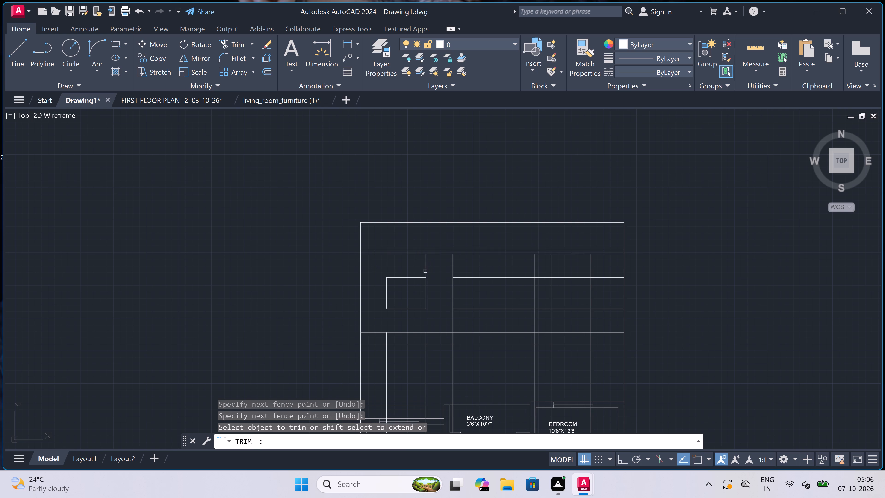
{"action": "left_click", "coordinate": [426, 271]}
{"action": "left_click", "coordinate": [426, 271]}
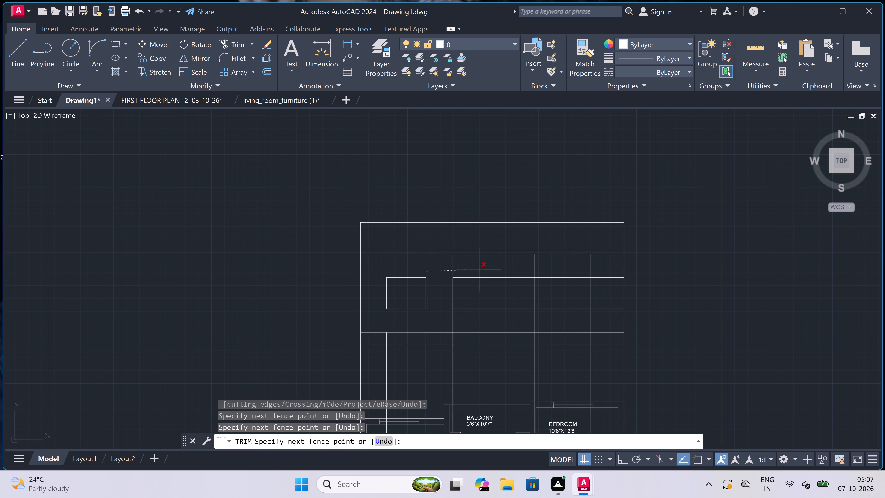
{"action": "left_click", "coordinate": [425, 271]}
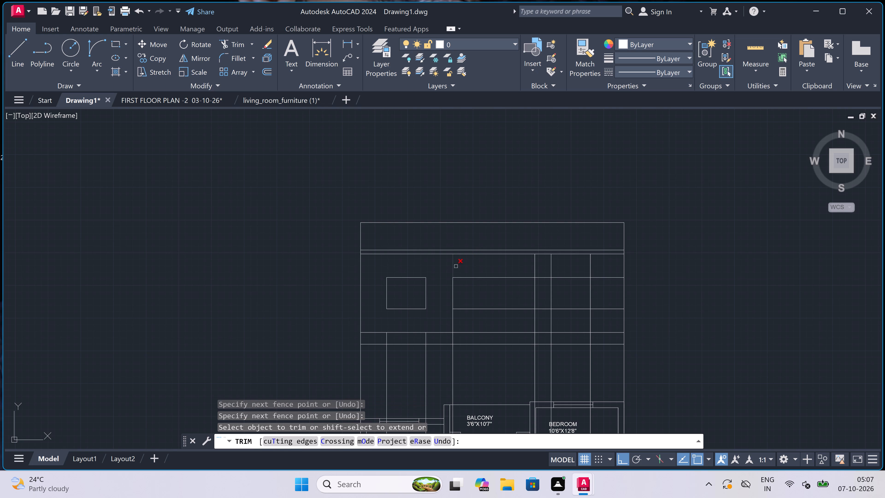
Trim the two window-level horizontal lines out of the middle bay above the balcony.
{"action": "scroll", "coordinate": [470, 267], "scroll_direction": "down", "scroll_amount": 5}
{"action": "scroll", "coordinate": [470, 268], "scroll_direction": "up", "scroll_amount": 2}
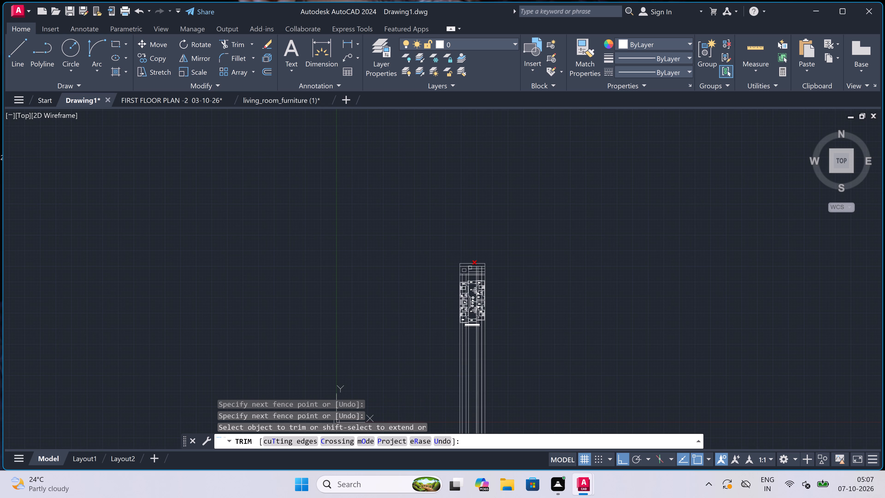
{"action": "scroll", "coordinate": [470, 268], "scroll_direction": "up", "scroll_amount": 3}
{"action": "scroll", "coordinate": [470, 268], "scroll_direction": "down", "scroll_amount": 2}
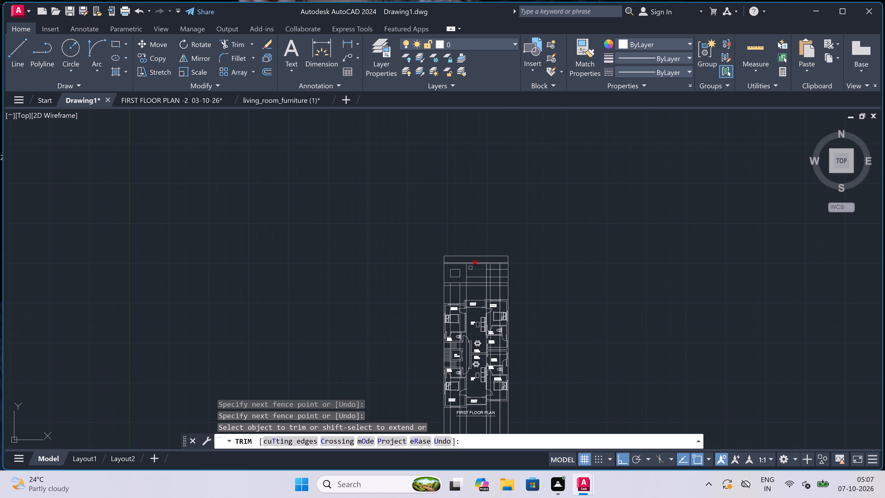
{"action": "scroll", "coordinate": [472, 273], "scroll_direction": "up", "scroll_amount": 4}
{"action": "left_click_drag", "start_coordinate": [488, 231], "coordinate": [489, 234]}
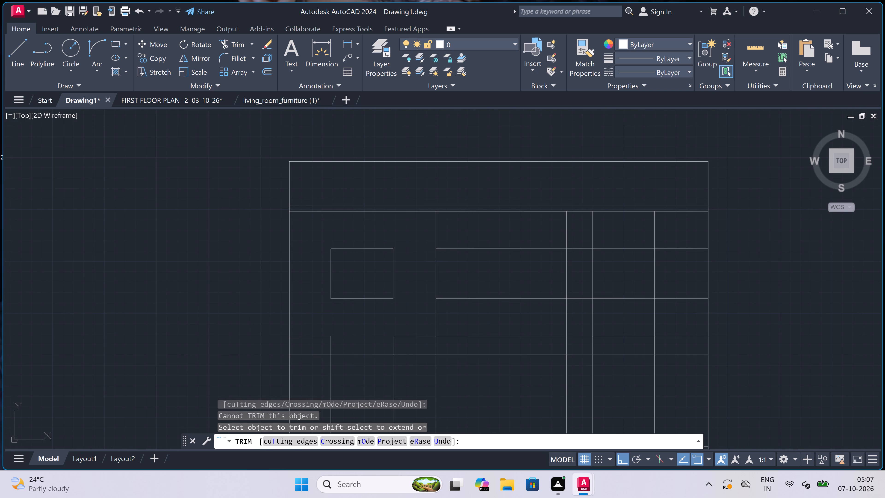
{"action": "left_click", "coordinate": [486, 318]}
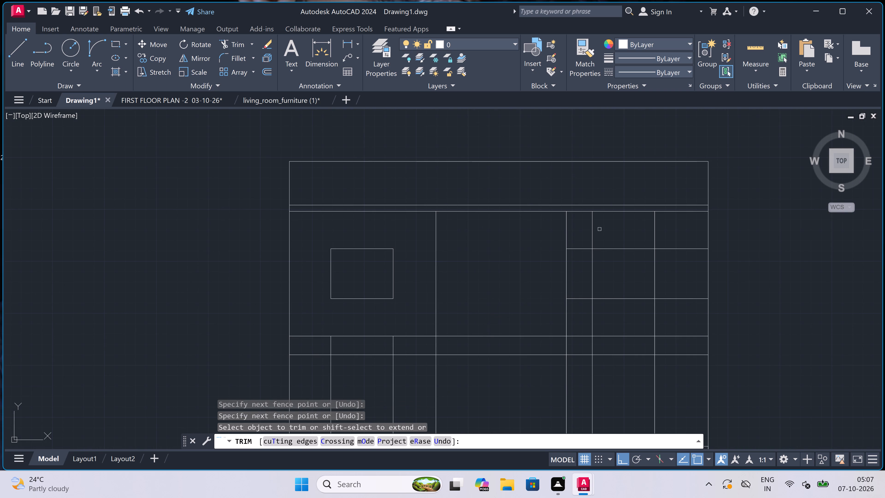
Trim the grid lines around the window in the bay above the 10'6"x12'8" bedroom, leaving only the window rectangle.
{"action": "left_click_drag", "start_coordinate": [574, 233], "coordinate": [576, 240]}
{"action": "left_click", "coordinate": [572, 316]}
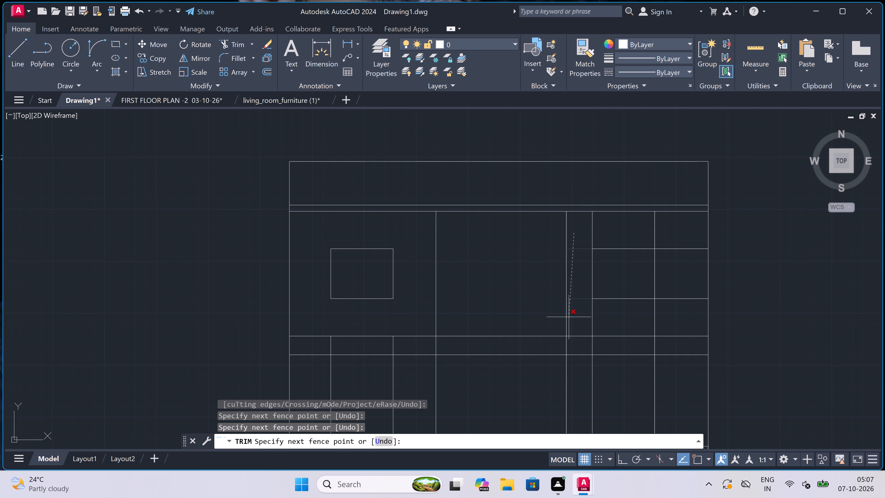
{"action": "double_click", "coordinate": [572, 326]}
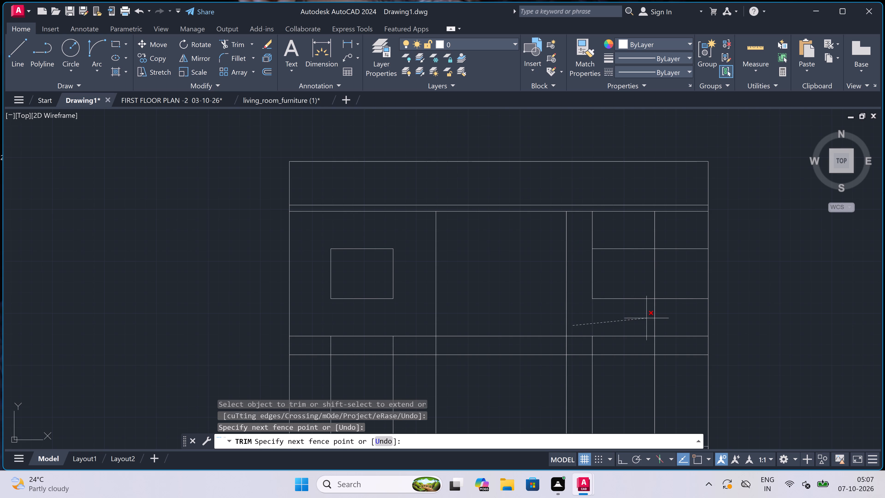
{"action": "left_click", "coordinate": [659, 315]}
{"action": "left_click", "coordinate": [671, 297]}
{"action": "triple_click", "coordinate": [667, 234]}
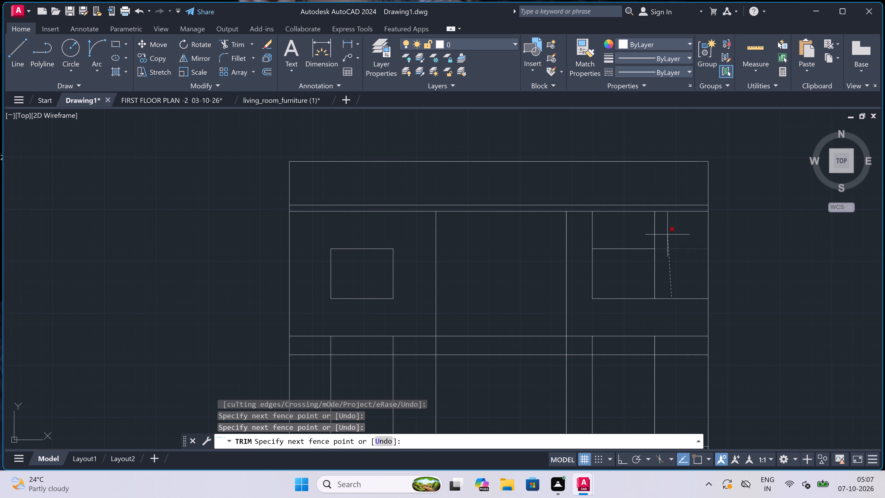
{"action": "left_click", "coordinate": [580, 242]}
{"action": "double_click", "coordinate": [680, 267]}
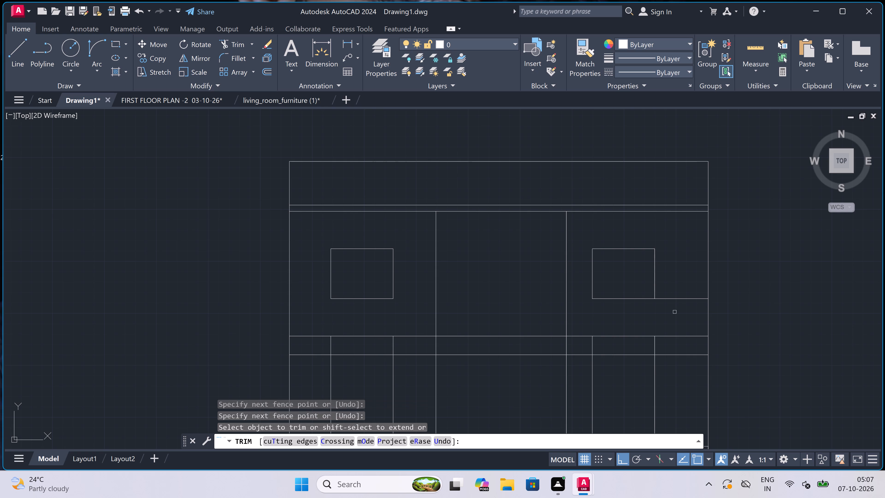
{"action": "double_click", "coordinate": [675, 311]}
{"action": "left_click", "coordinate": [673, 281]}
Trim the inner vertical lines out of the narrow band at the base of the elevation.
{"action": "left_click", "coordinate": [668, 345]}
{"action": "scroll", "coordinate": [665, 345], "scroll_direction": "down", "scroll_amount": 2}
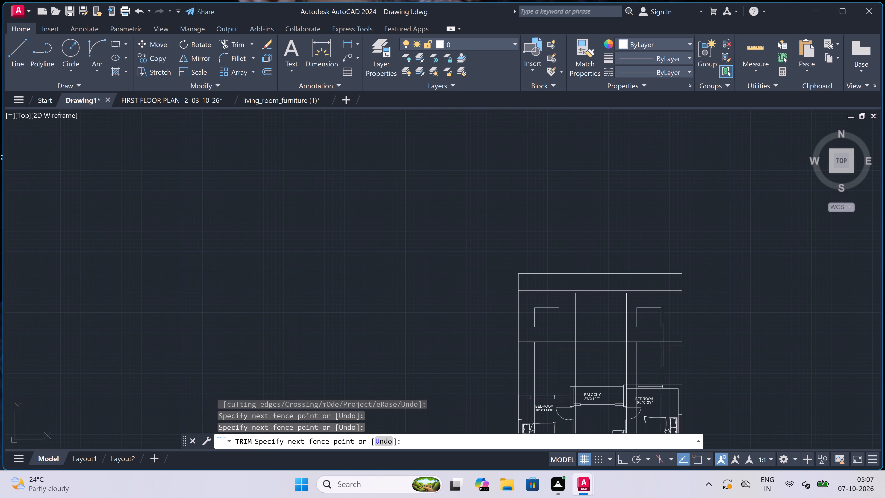
{"action": "scroll", "coordinate": [543, 345], "scroll_direction": "up", "scroll_amount": 3}
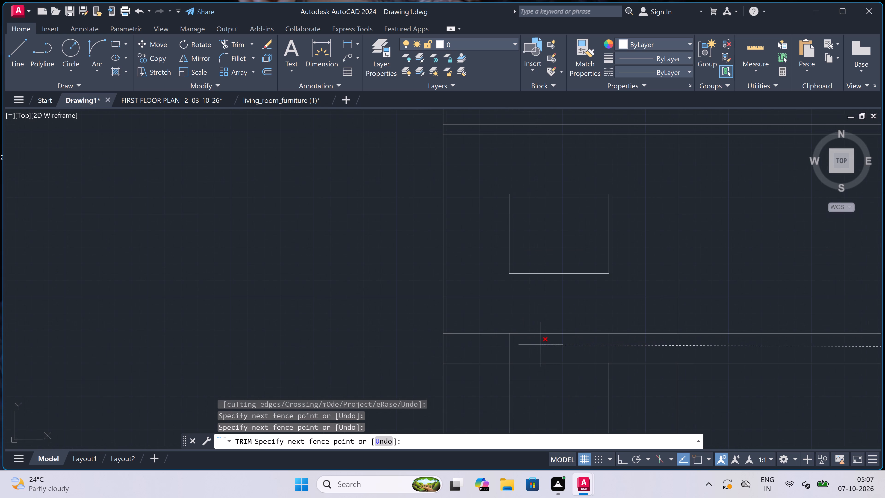
{"action": "left_click", "coordinate": [485, 348]}
Trim all vertical projection lines between the elevation's base line and the first floor plan.
{"action": "scroll", "coordinate": [489, 308], "scroll_direction": "down", "scroll_amount": 5}
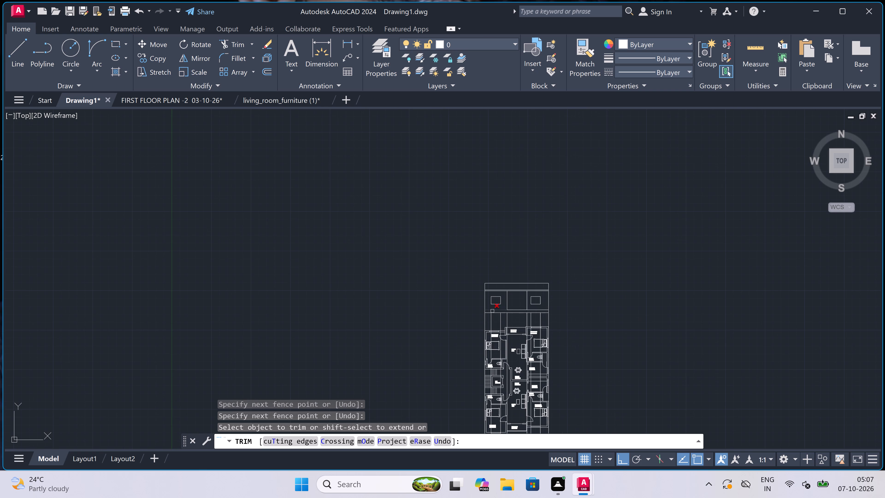
{"action": "scroll", "coordinate": [497, 327], "scroll_direction": "up", "scroll_amount": 3}
{"action": "left_click", "coordinate": [378, 307]}
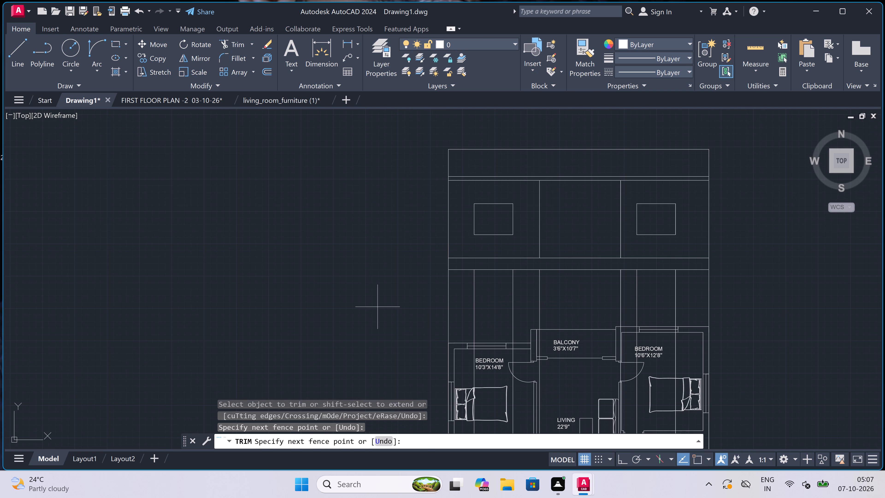
{"action": "left_click", "coordinate": [752, 283]}
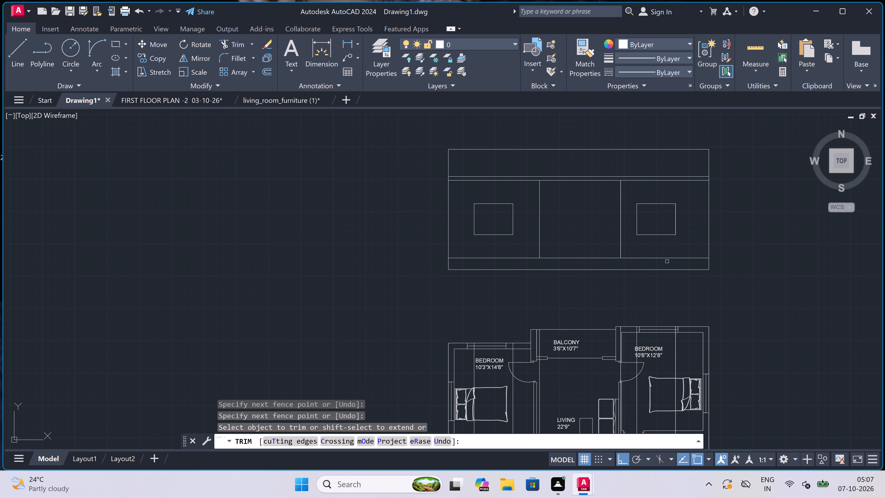
{"action": "scroll", "coordinate": [611, 246], "scroll_direction": "down", "scroll_amount": 6}
{"action": "key", "text": "Escape"}
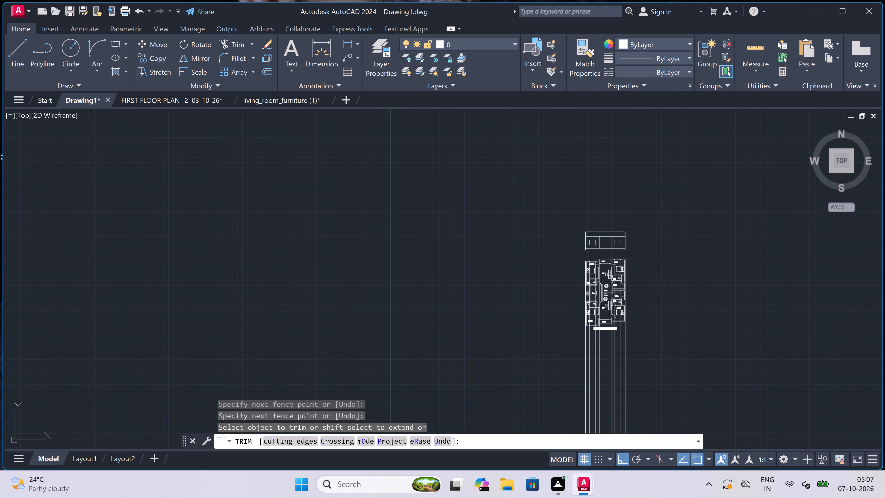
Erase the leftover vertical projection lines running through and below the first floor plan.
{"action": "scroll", "coordinate": [610, 371], "scroll_direction": "up", "scroll_amount": 3}
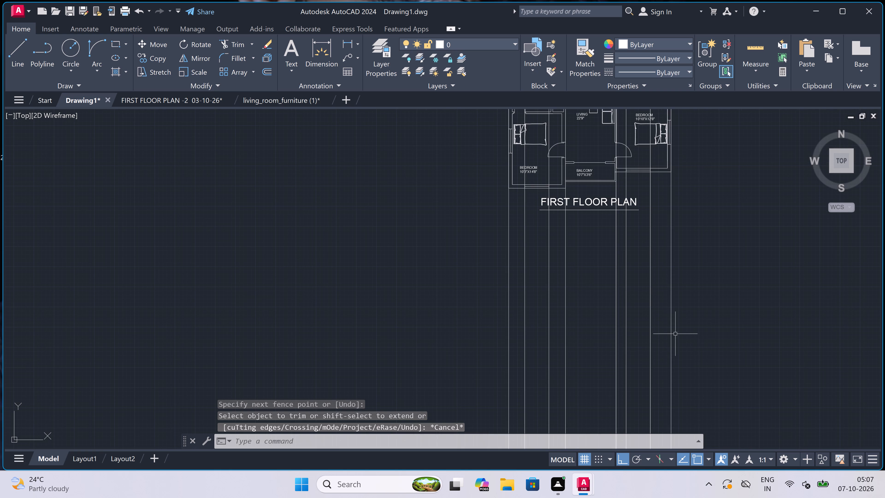
{"action": "left_click", "coordinate": [680, 316]}
{"action": "left_click", "coordinate": [420, 333]}
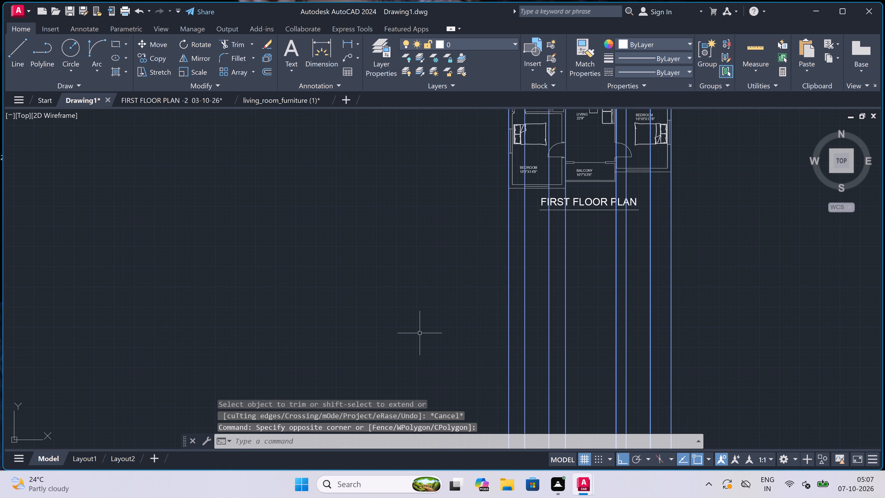
{"action": "key", "text": "Delete"}
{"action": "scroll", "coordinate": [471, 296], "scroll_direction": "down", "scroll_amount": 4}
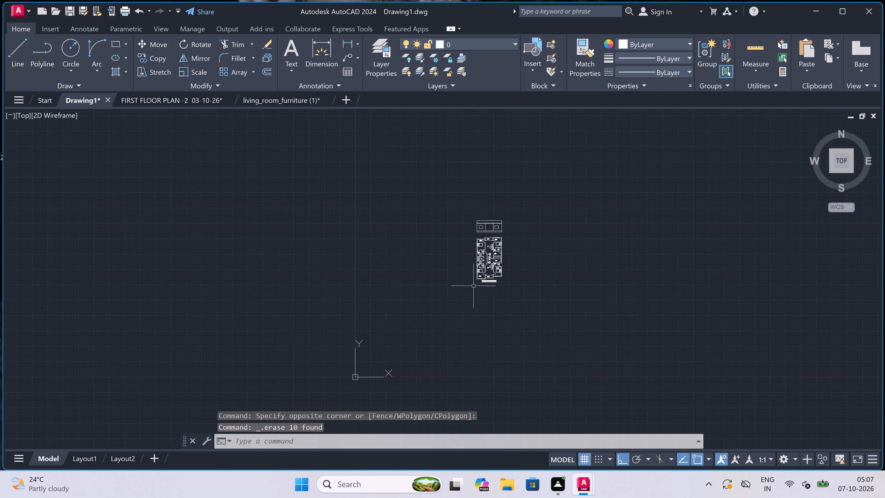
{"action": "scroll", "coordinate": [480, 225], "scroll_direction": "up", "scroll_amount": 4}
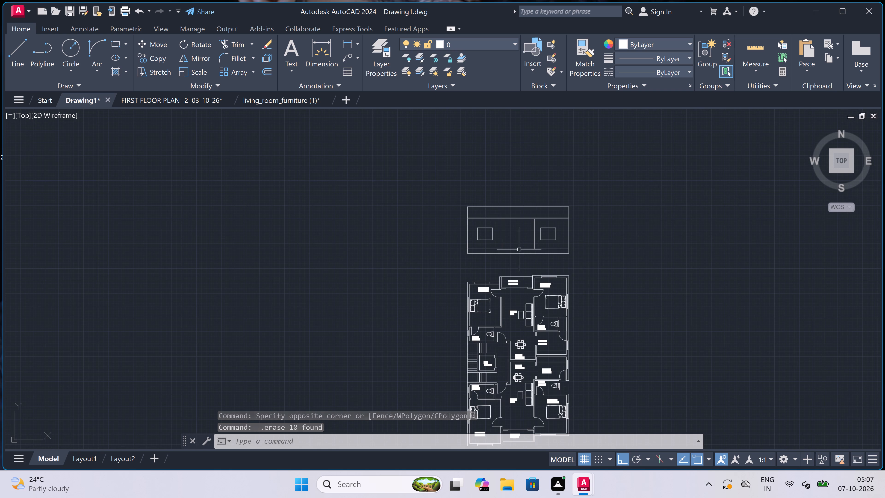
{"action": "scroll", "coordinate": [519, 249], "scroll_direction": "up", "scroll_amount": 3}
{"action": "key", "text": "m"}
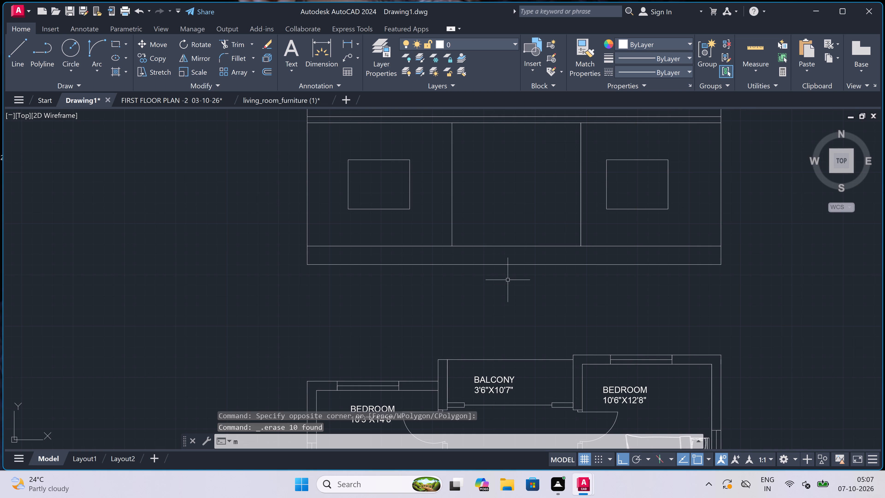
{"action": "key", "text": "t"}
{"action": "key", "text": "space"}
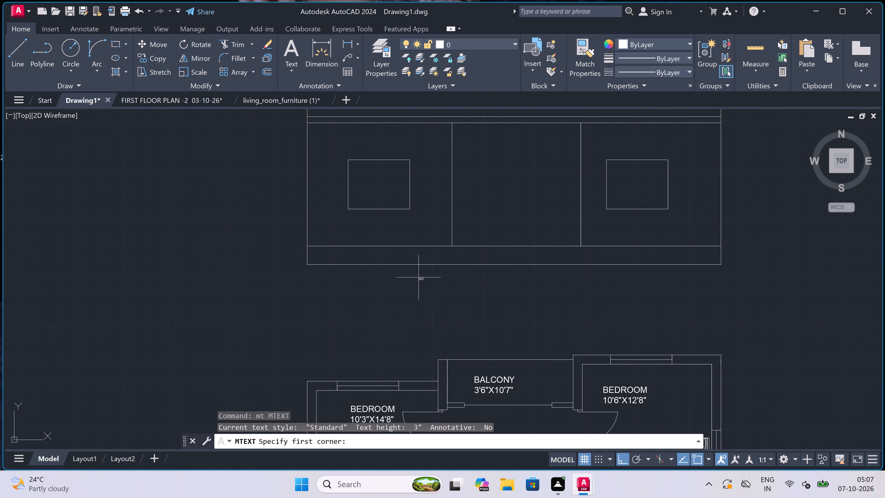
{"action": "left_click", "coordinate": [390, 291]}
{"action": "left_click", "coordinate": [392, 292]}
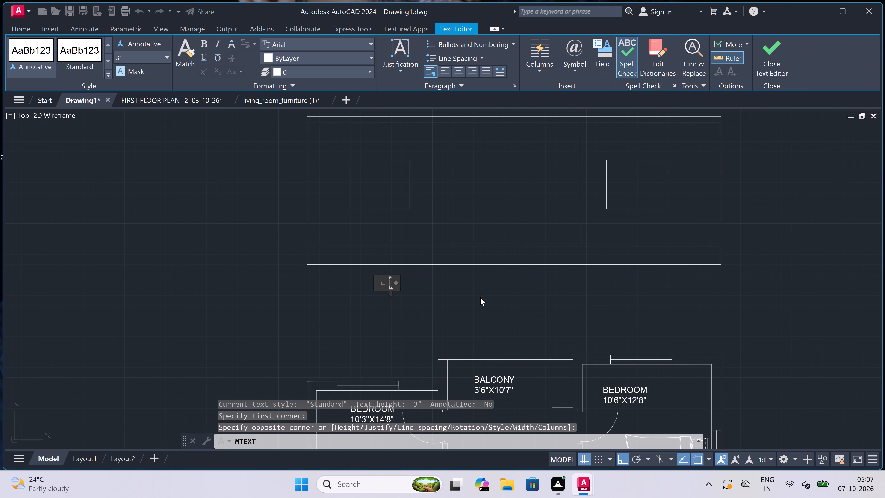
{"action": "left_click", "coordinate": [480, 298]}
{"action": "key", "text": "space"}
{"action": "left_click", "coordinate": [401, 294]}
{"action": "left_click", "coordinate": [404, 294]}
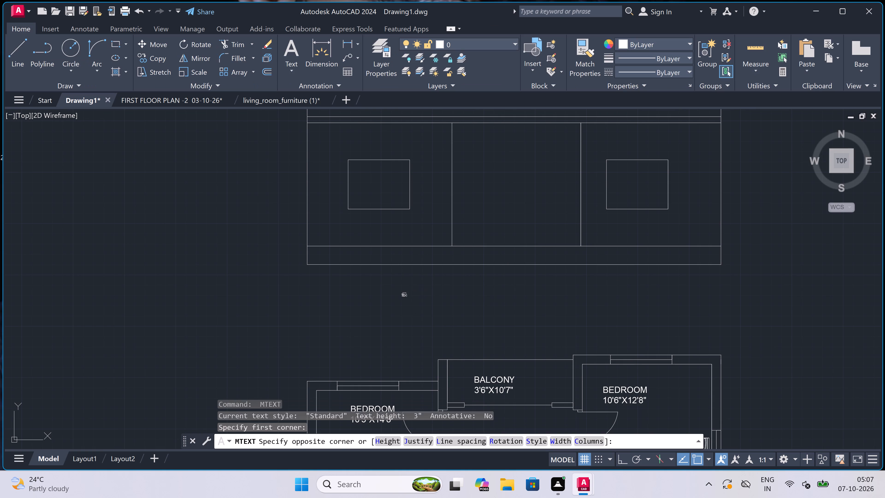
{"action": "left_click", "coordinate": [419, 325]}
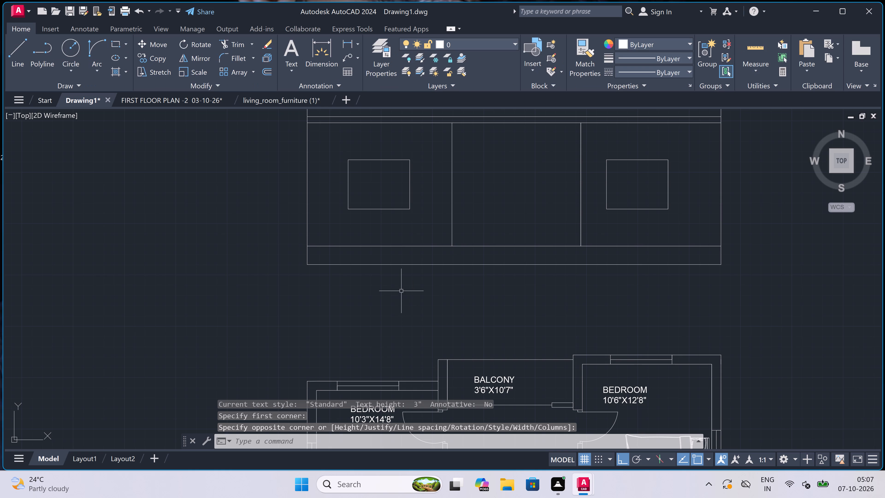
Add the multiline text ELEVATION in the gap between the elevation's base line and the first floor plan.
{"action": "key", "text": "space"}
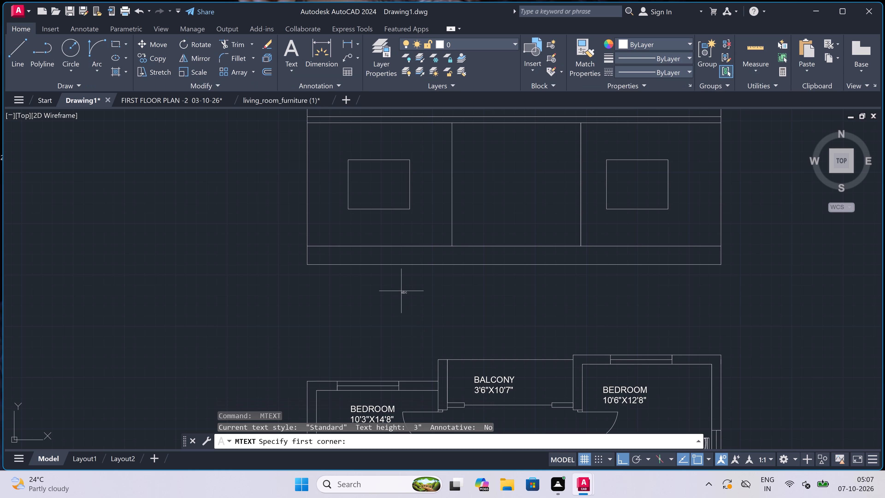
{"action": "double_click", "coordinate": [401, 290]}
{"action": "left_click", "coordinate": [742, 288]}
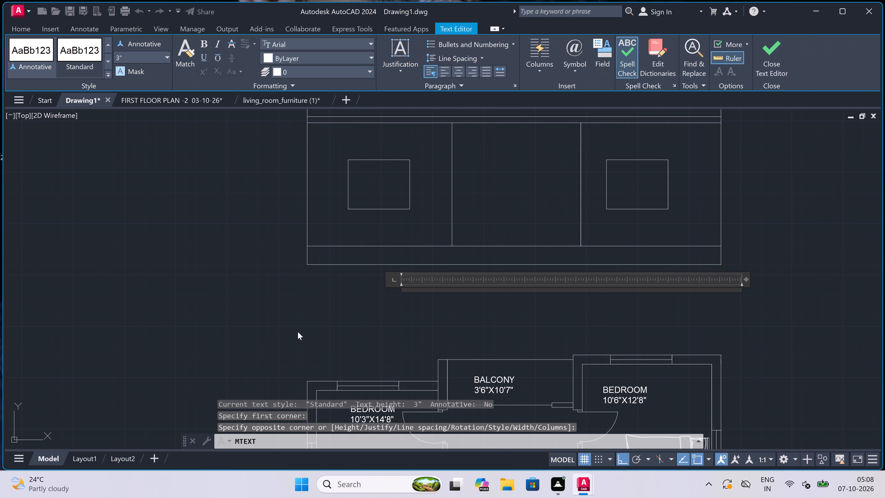
{"action": "type", "text": "ELEVATION"}
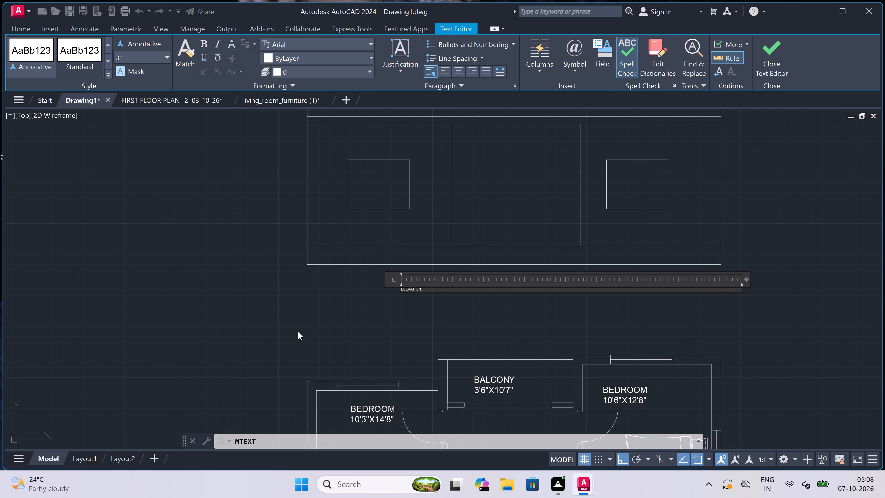
{"action": "left_click", "coordinate": [375, 328]}
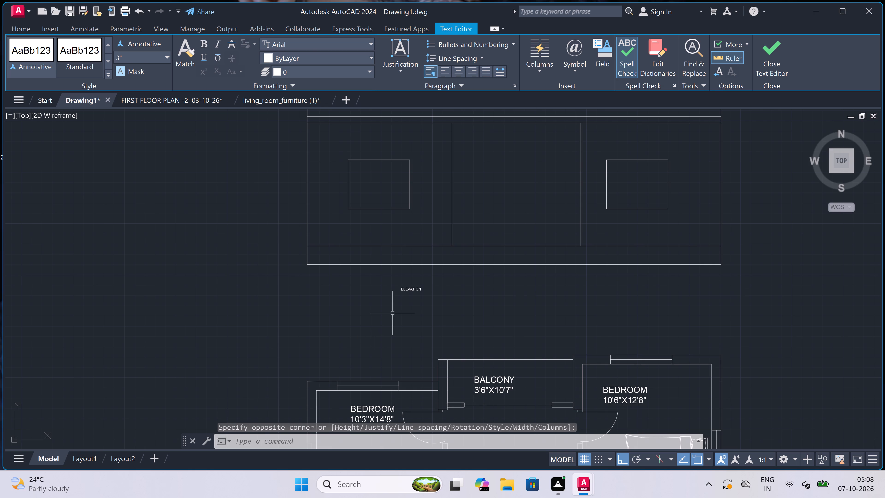
Set the text height of the ELEVATION title to 1.5'.
{"action": "double_click", "coordinate": [400, 287]}
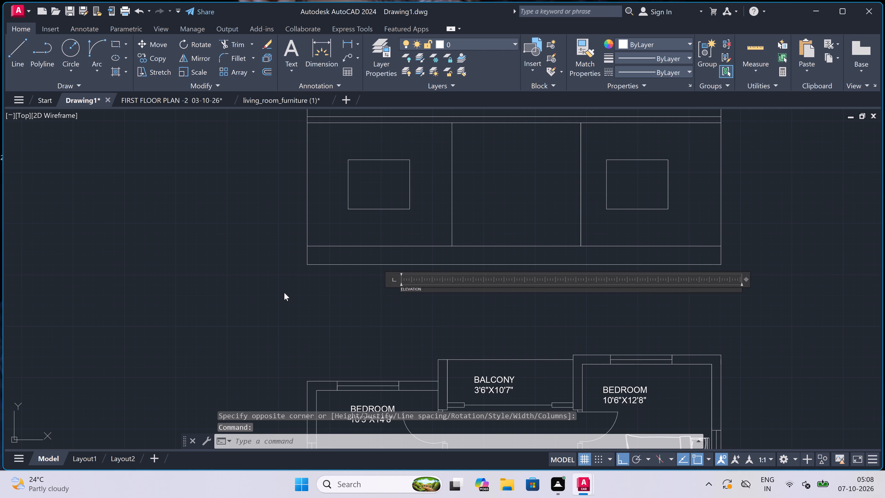
{"action": "left_click", "coordinate": [422, 317]}
{"action": "left_click_drag", "start_coordinate": [423, 281], "coordinate": [422, 283]}
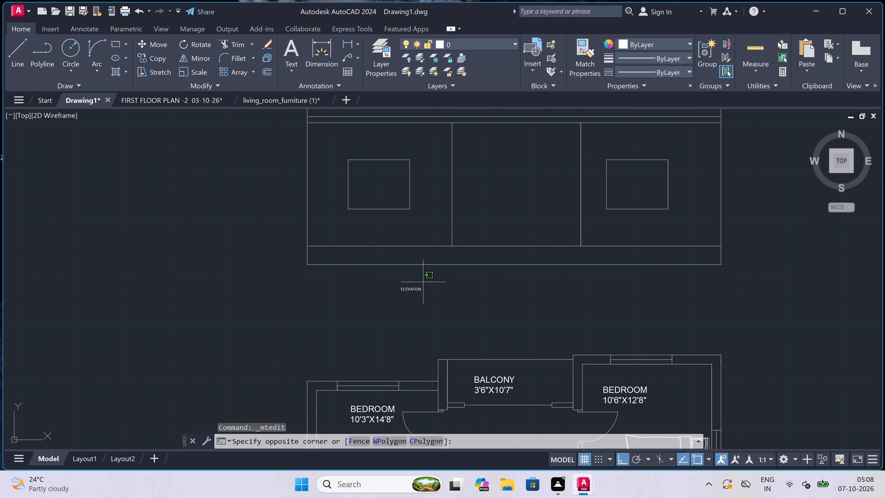
{"action": "left_click", "coordinate": [389, 302]}
{"action": "right_click", "coordinate": [158, 230]}
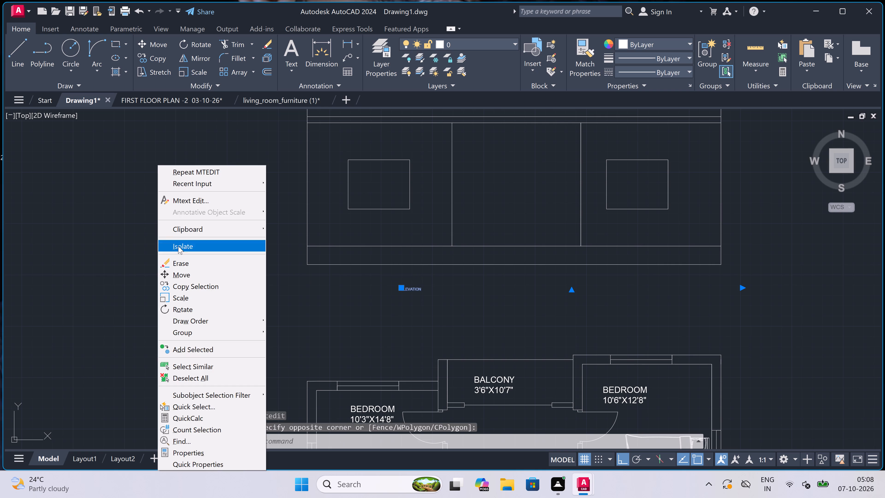
{"action": "left_click", "coordinate": [234, 447]}
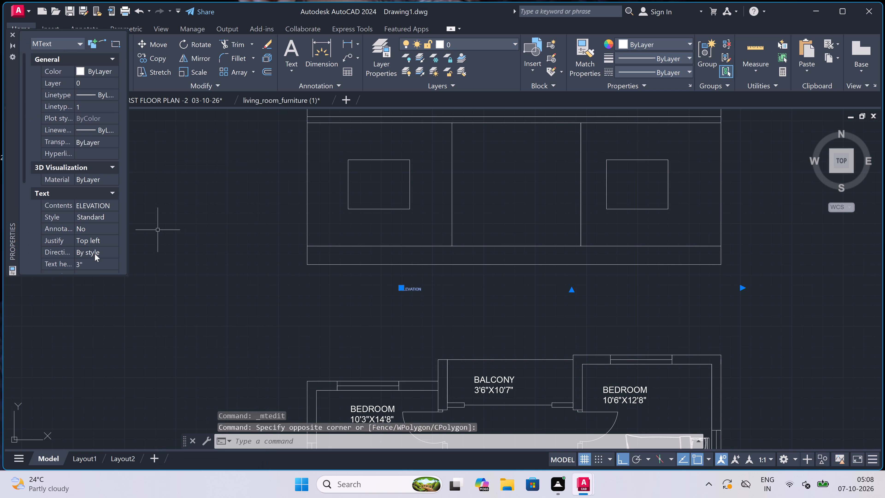
{"action": "left_click", "coordinate": [99, 261]}
{"action": "key", "text": "BackSpace"}
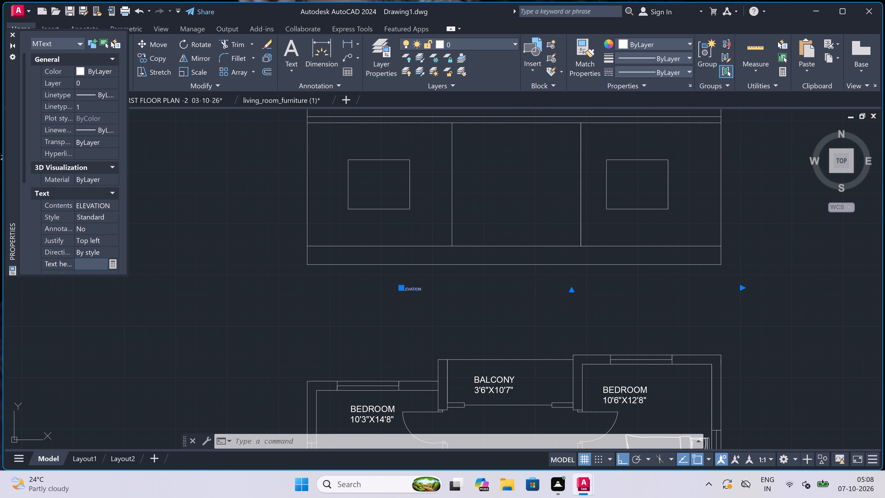
{"action": "type", "text": "1.5'"}
{"action": "left_click", "coordinate": [319, 309]}
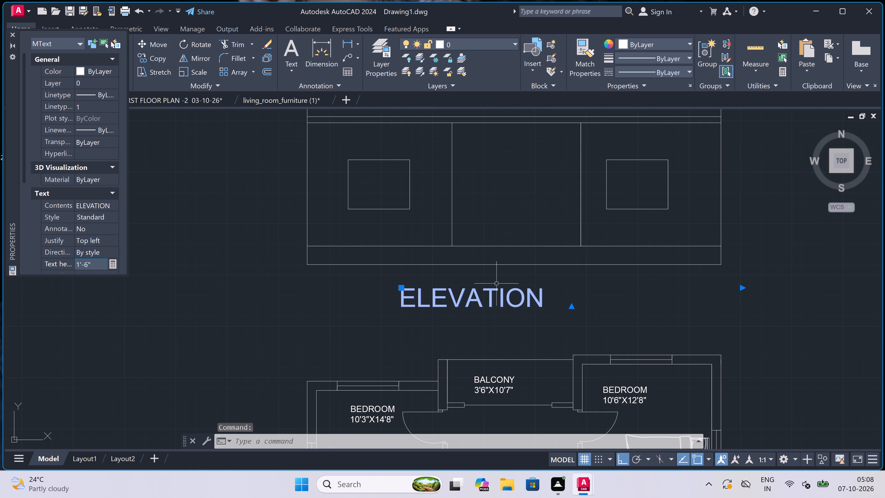
{"action": "key", "text": "Escape"}
Copy the elevation's storey lines and windows upward, from the base band's upper corner to the upper line of the double slab line.
{"action": "scroll", "coordinate": [496, 283], "scroll_direction": "down", "scroll_amount": 4}
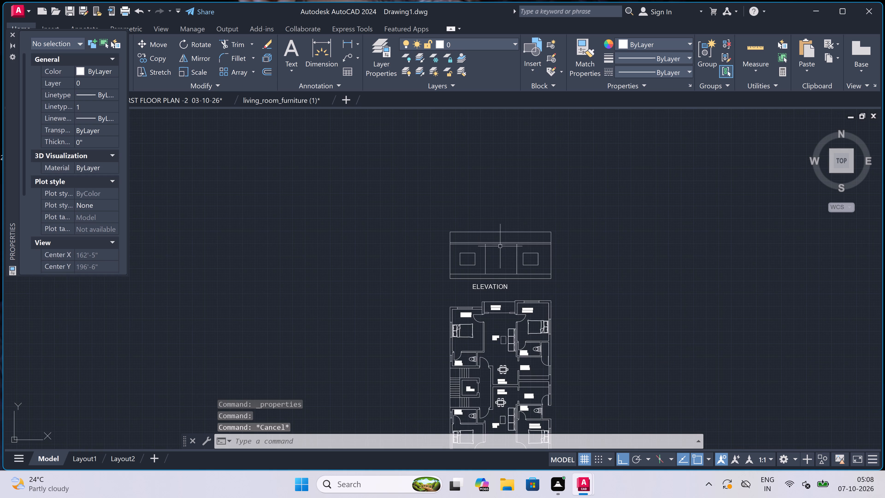
{"action": "scroll", "coordinate": [517, 217], "scroll_direction": "up", "scroll_amount": 3}
{"action": "scroll", "coordinate": [615, 233], "scroll_direction": "down", "scroll_amount": 2}
{"action": "scroll", "coordinate": [623, 264], "scroll_direction": "up", "scroll_amount": 2}
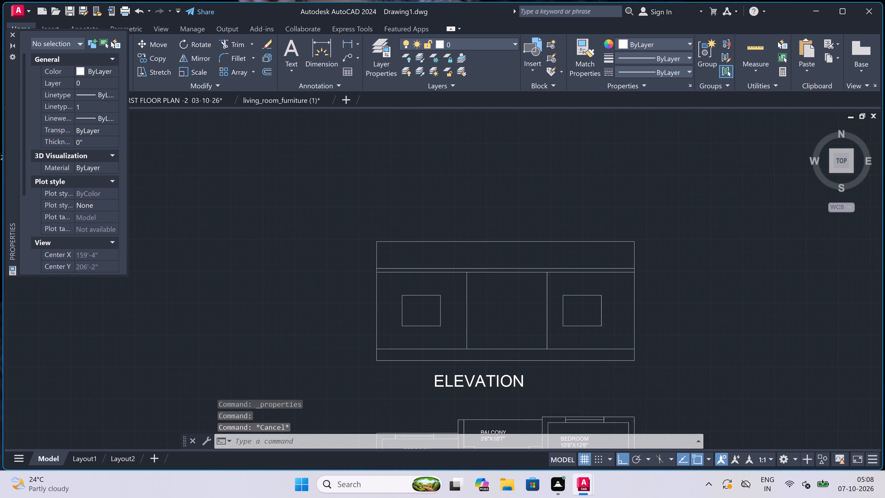
{"action": "left_click", "coordinate": [667, 218]}
{"action": "scroll", "coordinate": [313, 398], "scroll_direction": "down", "scroll_amount": 2}
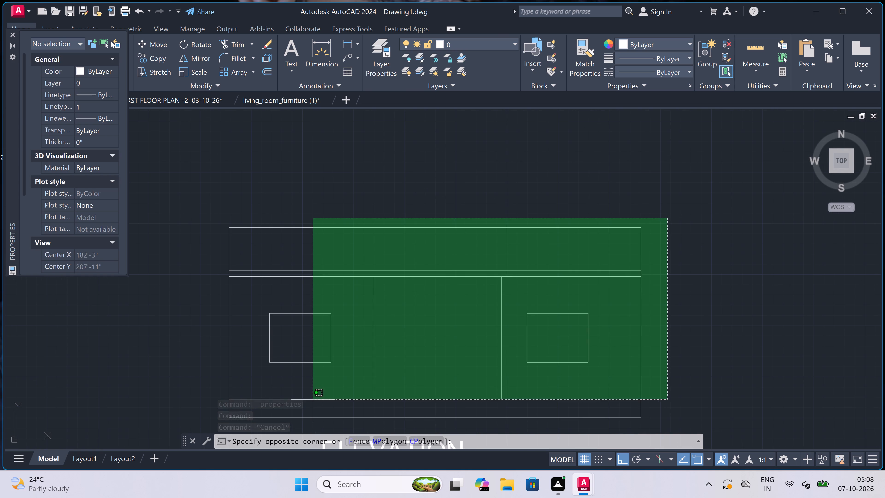
{"action": "scroll", "coordinate": [313, 398], "scroll_direction": "down", "scroll_amount": 1}
{"action": "scroll", "coordinate": [290, 352], "scroll_direction": "down", "scroll_amount": 2}
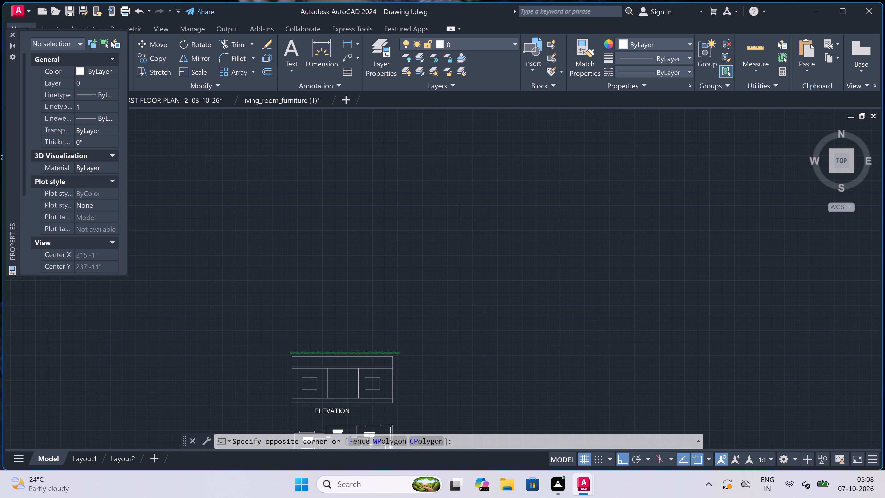
{"action": "scroll", "coordinate": [273, 371], "scroll_direction": "up", "scroll_amount": 4}
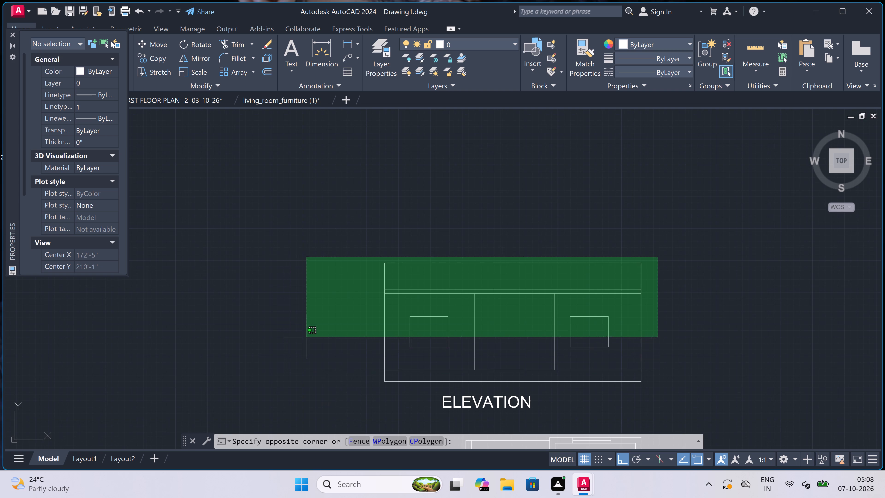
{"action": "double_click", "coordinate": [298, 358]}
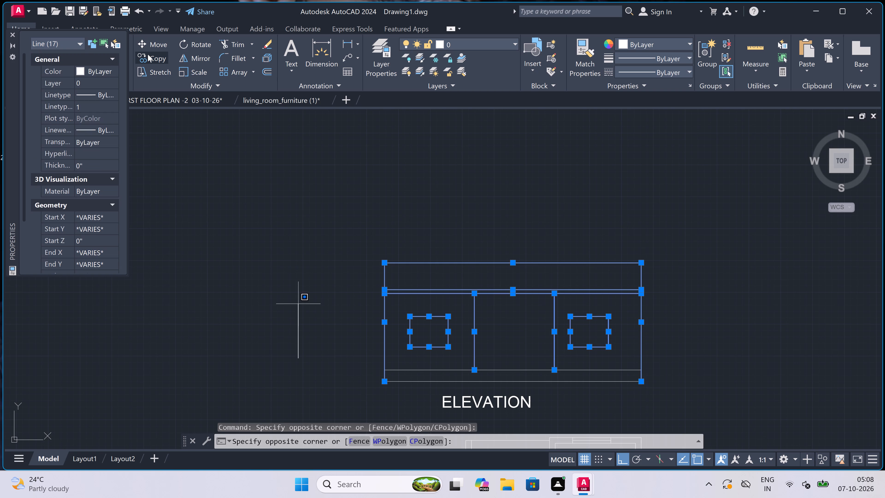
{"action": "left_click", "coordinate": [148, 55]}
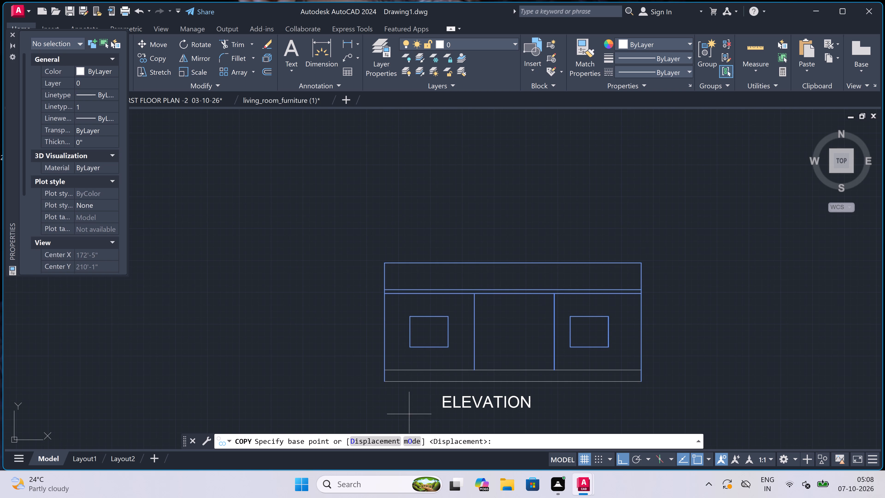
{"action": "left_click", "coordinate": [387, 372]}
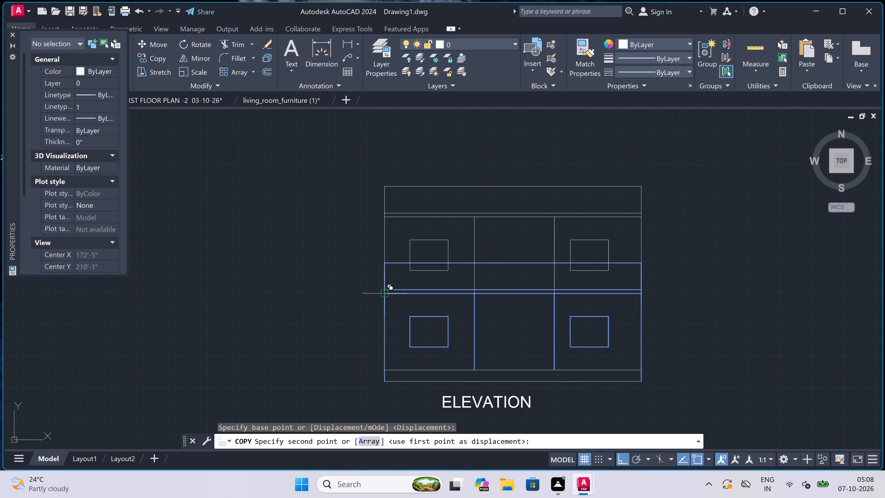
{"action": "left_click", "coordinate": [383, 291]}
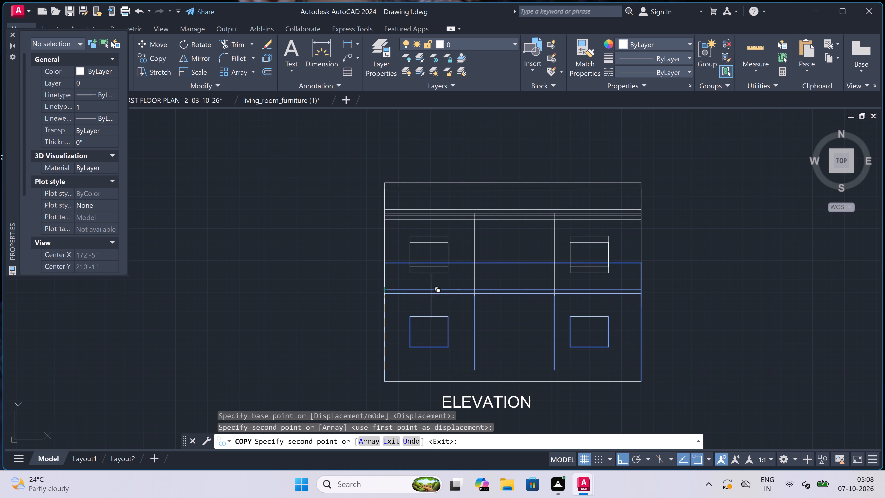
{"action": "key", "text": "Escape"}
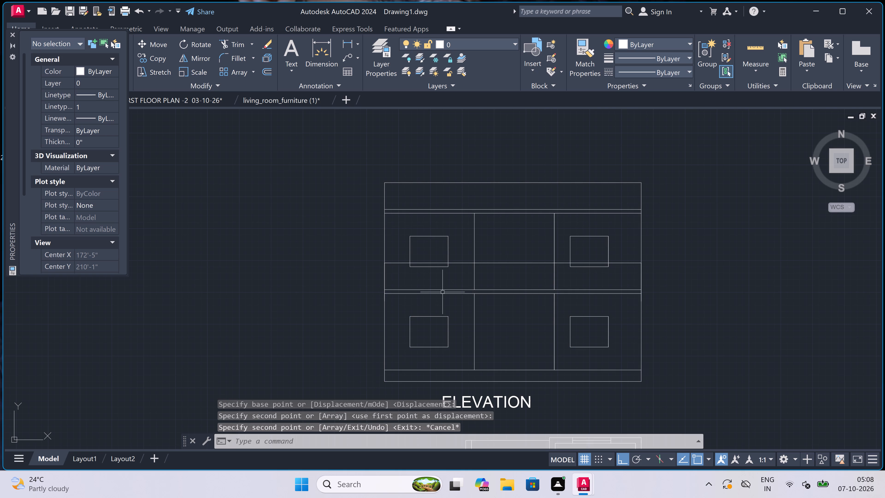
Erase the lower line of the double slab line in both the original and the copied storey.
{"action": "left_click", "coordinate": [442, 295]}
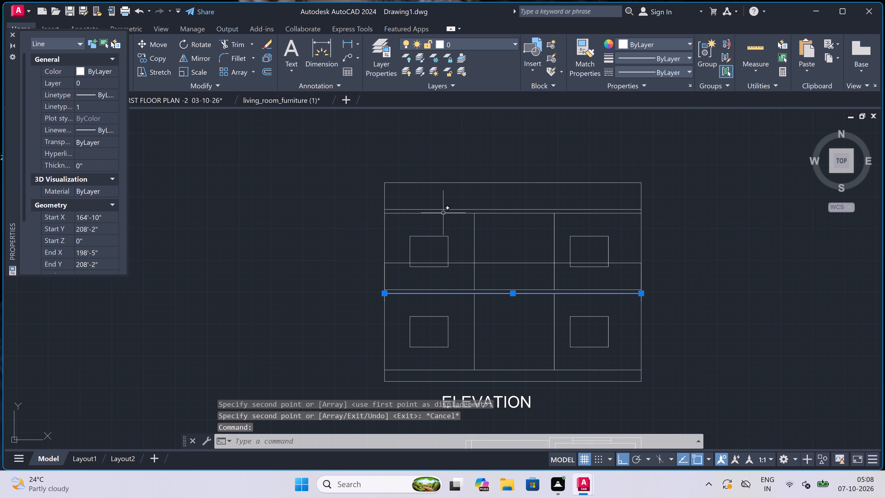
{"action": "left_click", "coordinate": [443, 214]}
{"action": "key", "text": "Delete"}
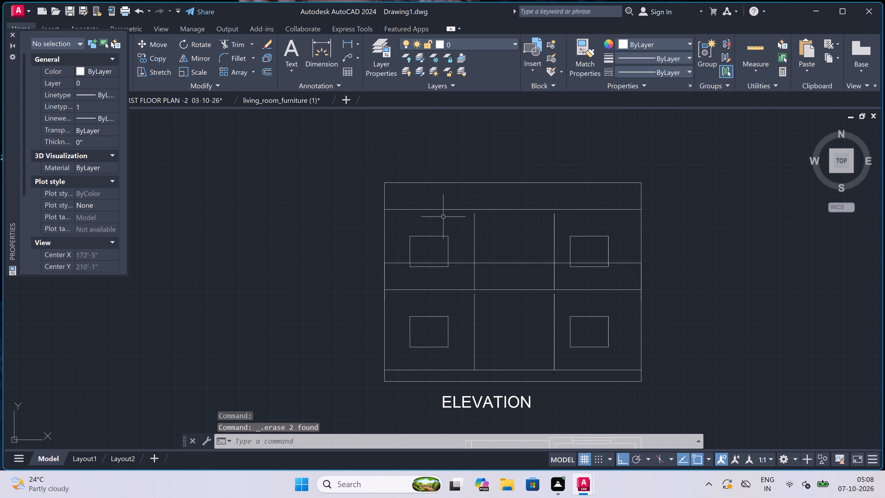
Extend the two inner vertical lines of both storeys up to the remaining slab lines.
{"action": "key", "text": "e"}
{"action": "key", "text": "x"}
{"action": "key", "text": "space"}
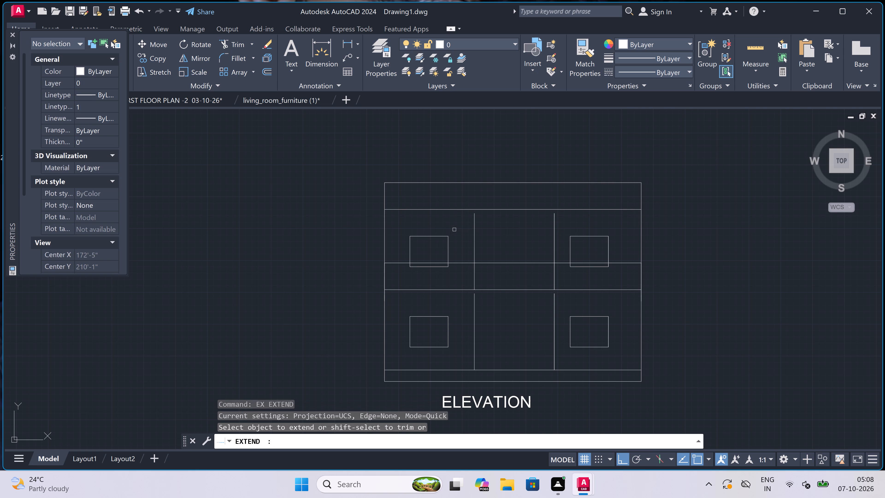
{"action": "left_click", "coordinate": [455, 230]}
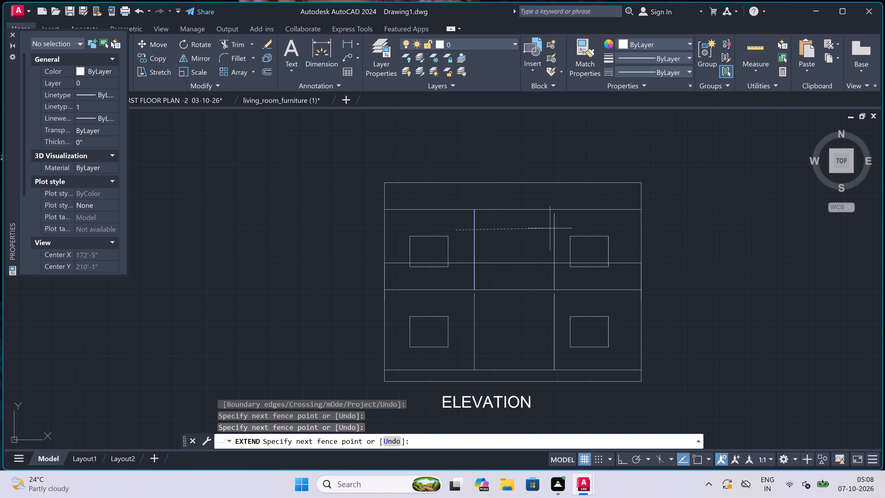
{"action": "left_click", "coordinate": [557, 221]}
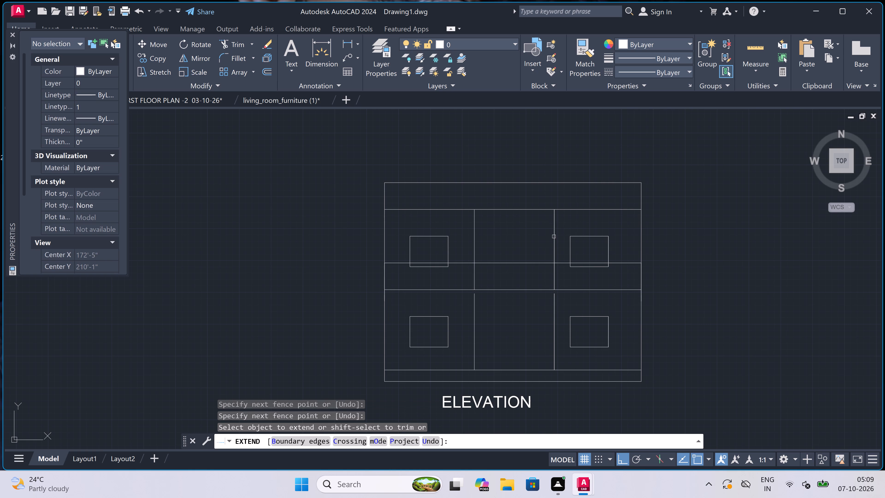
{"action": "double_click", "coordinate": [562, 303]}
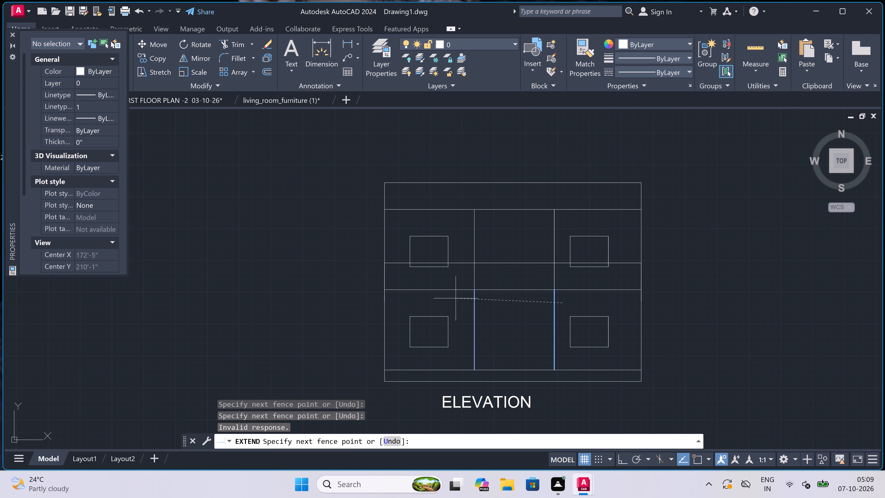
{"action": "double_click", "coordinate": [456, 298]}
{"action": "key", "text": "Escape"}
Move the ELEVATION title sideways so it is centred beneath the elevation.
{"action": "scroll", "coordinate": [490, 272], "scroll_direction": "down", "scroll_amount": 4}
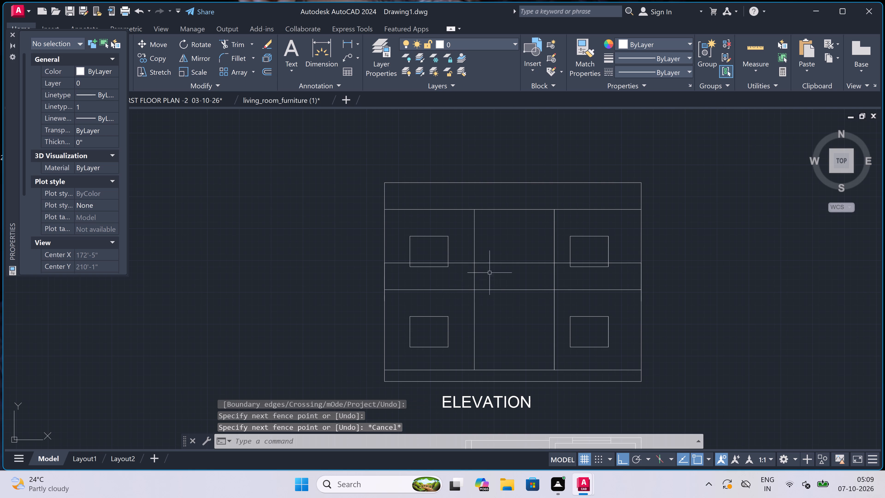
{"action": "scroll", "coordinate": [490, 272], "scroll_direction": "down", "scroll_amount": 1}
{"action": "scroll", "coordinate": [490, 272], "scroll_direction": "up", "scroll_amount": 3}
{"action": "scroll", "coordinate": [490, 273], "scroll_direction": "down", "scroll_amount": 2}
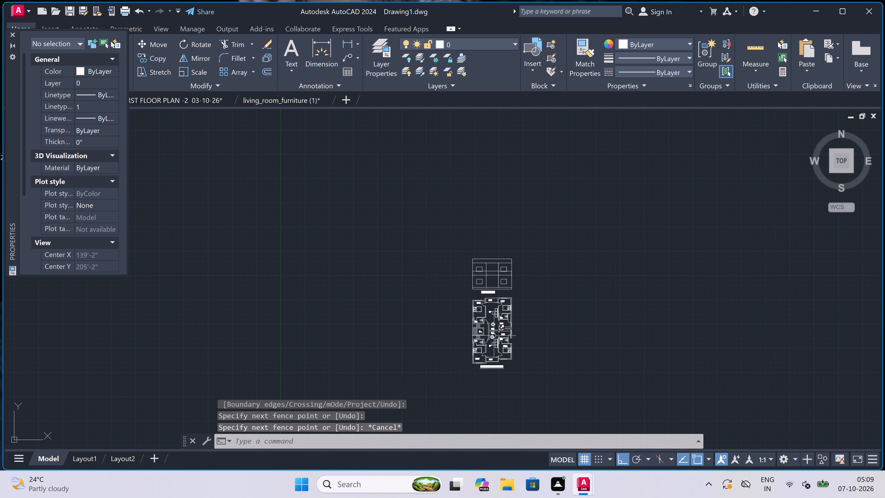
{"action": "scroll", "coordinate": [495, 338], "scroll_direction": "up", "scroll_amount": 3}
{"action": "scroll", "coordinate": [488, 317], "scroll_direction": "down", "scroll_amount": 1}
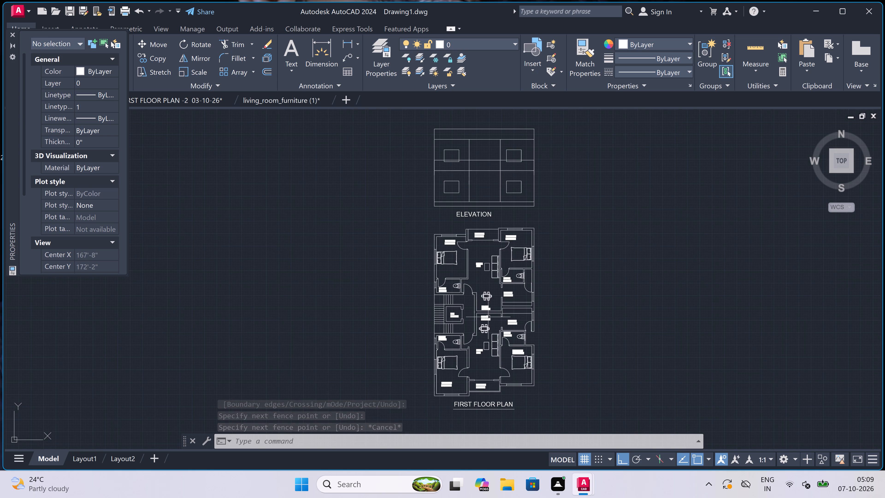
{"action": "scroll", "coordinate": [483, 206], "scroll_direction": "up", "scroll_amount": 2}
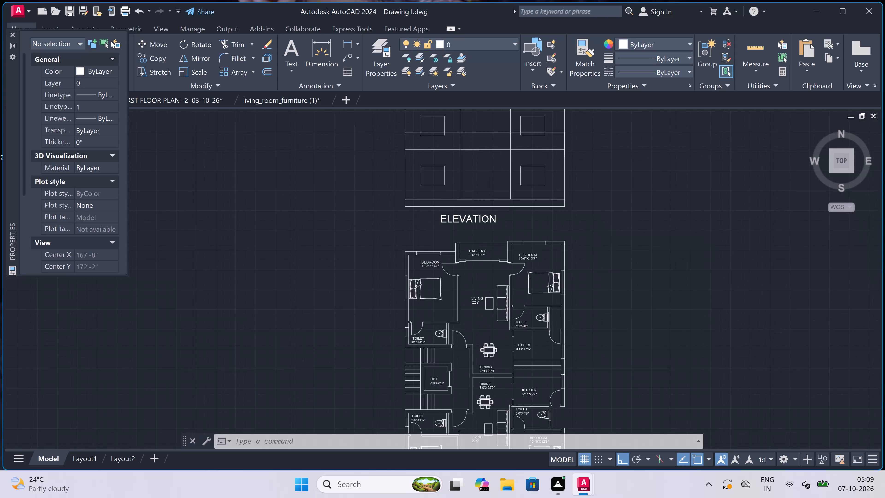
{"action": "left_click", "coordinate": [468, 225]}
{"action": "double_click", "coordinate": [431, 239]}
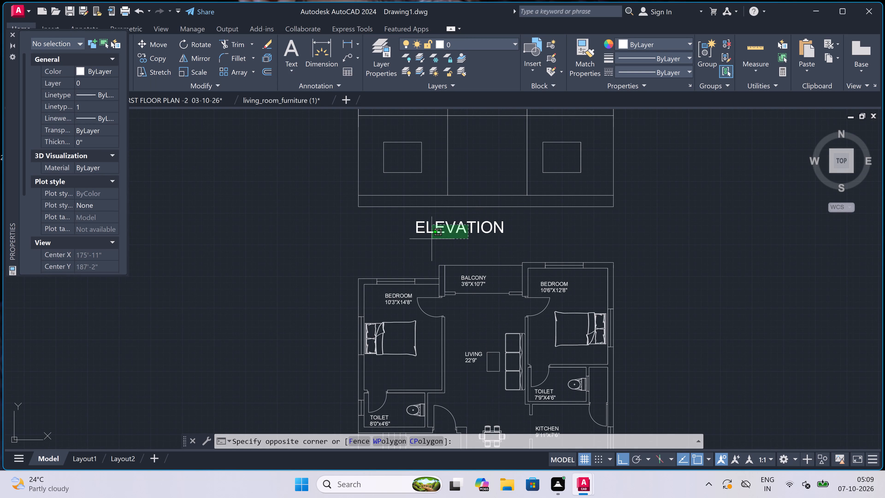
{"action": "left_click", "coordinate": [415, 221]}
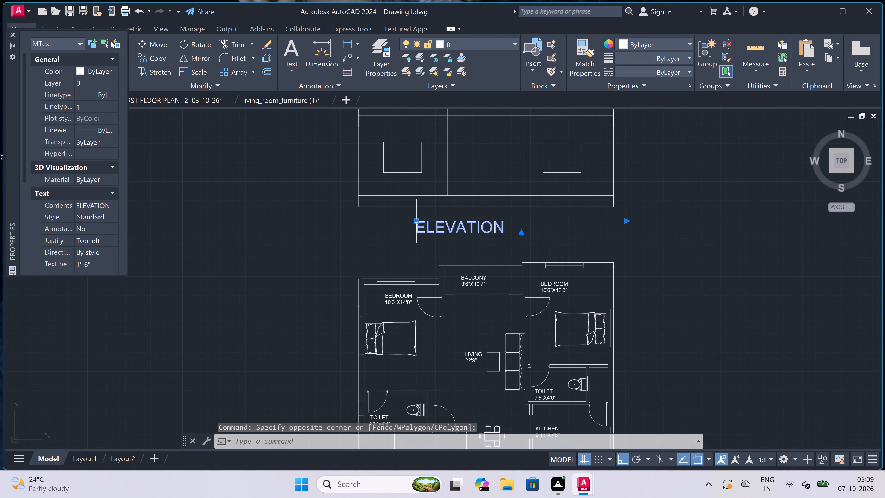
{"action": "scroll", "coordinate": [441, 221], "scroll_direction": "up", "scroll_amount": 3}
{"action": "left_click", "coordinate": [442, 221]}
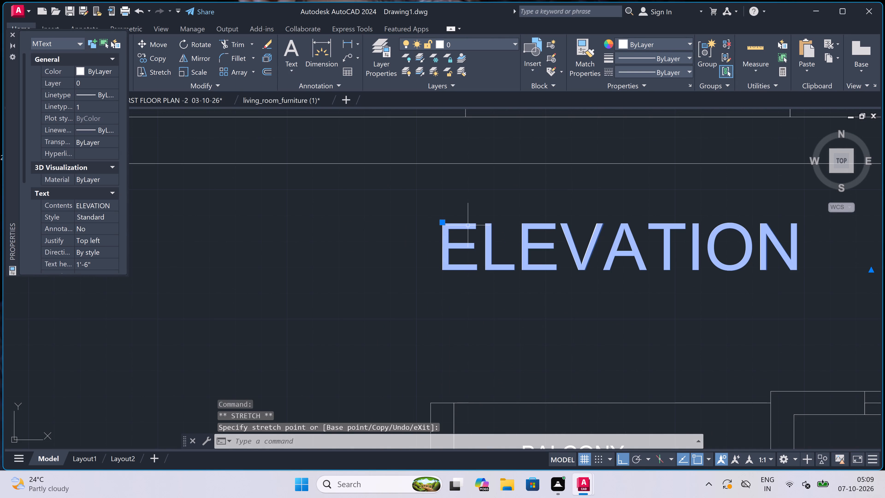
{"action": "key", "text": "Escape"}
{"action": "scroll", "coordinate": [468, 227], "scroll_direction": "down", "scroll_amount": 4}
{"action": "scroll", "coordinate": [468, 227], "scroll_direction": "up", "scroll_amount": 1}
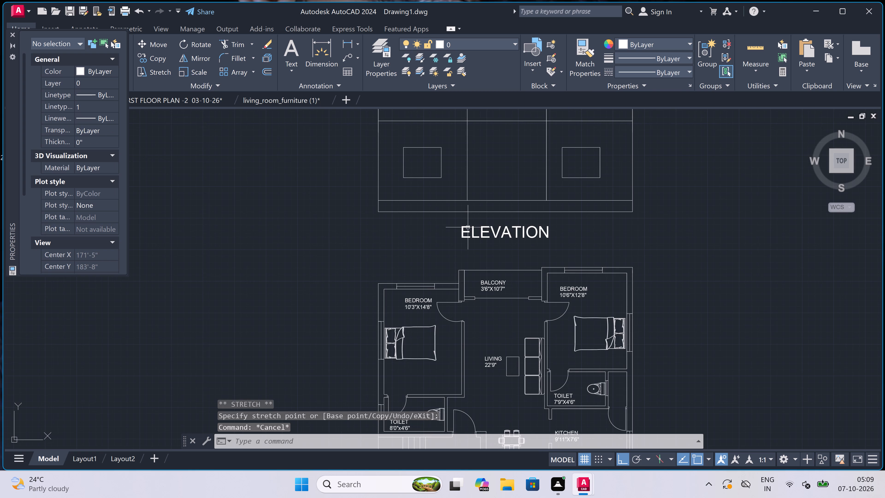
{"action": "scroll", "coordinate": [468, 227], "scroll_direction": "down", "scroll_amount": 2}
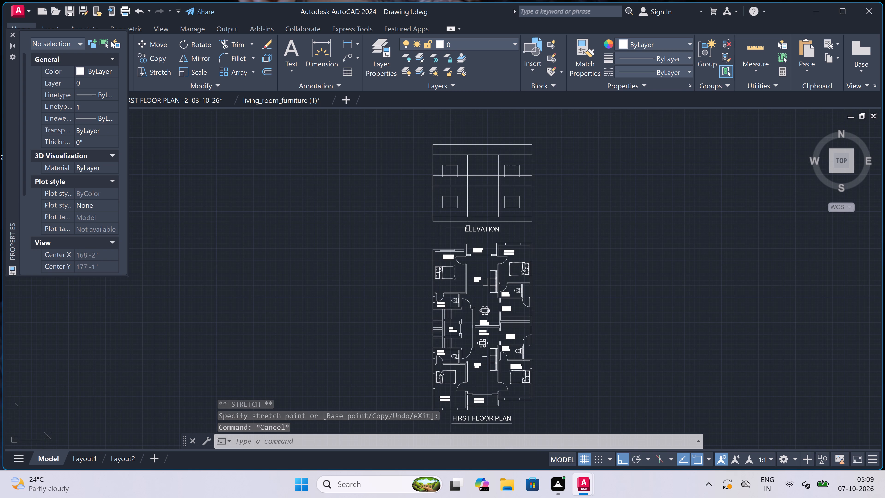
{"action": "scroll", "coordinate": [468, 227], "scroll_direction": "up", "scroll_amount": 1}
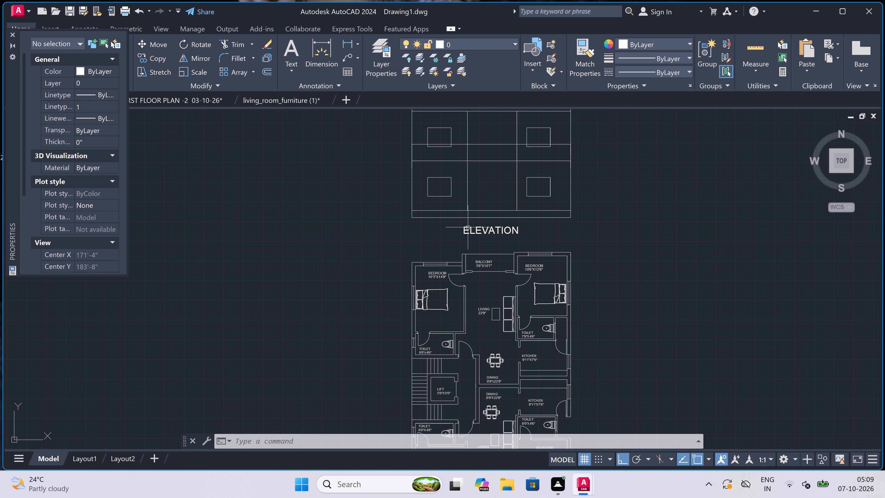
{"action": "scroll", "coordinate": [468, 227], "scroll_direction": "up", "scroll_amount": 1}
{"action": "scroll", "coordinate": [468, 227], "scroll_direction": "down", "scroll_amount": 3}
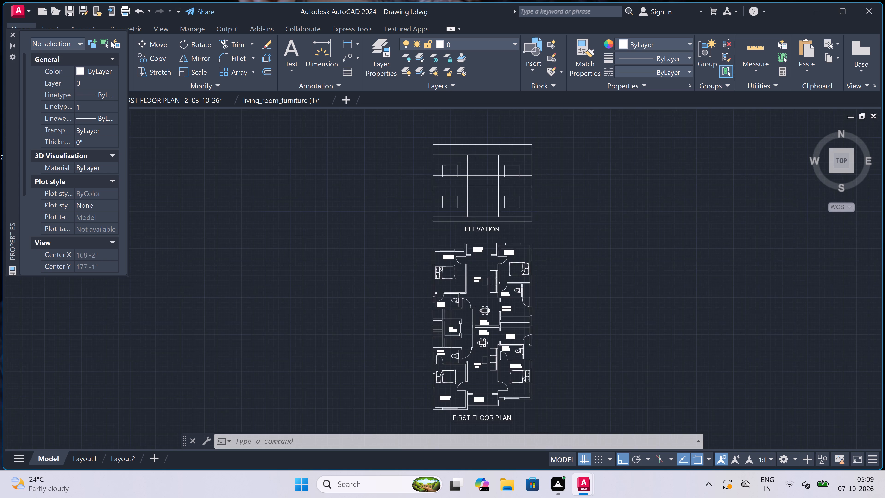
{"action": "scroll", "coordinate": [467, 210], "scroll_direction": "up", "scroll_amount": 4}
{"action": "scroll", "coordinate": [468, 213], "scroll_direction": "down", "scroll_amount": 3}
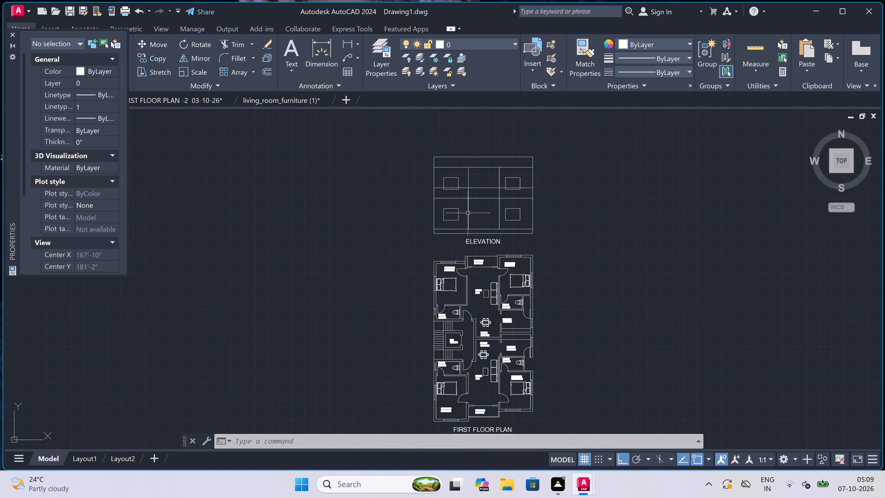
Draw a line 6" down from the base band's upper-left corner and straight across to the elevation's right edge.
{"action": "scroll", "coordinate": [464, 226], "scroll_direction": "up", "scroll_amount": 3}
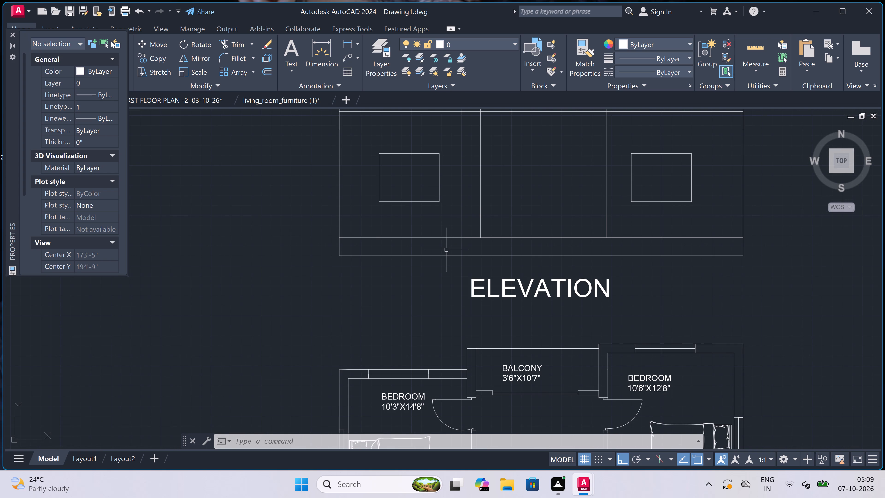
{"action": "key", "text": "l"}
{"action": "key", "text": "space"}
{"action": "scroll", "coordinate": [335, 236], "scroll_direction": "up", "scroll_amount": 2}
{"action": "left_click", "coordinate": [344, 239]}
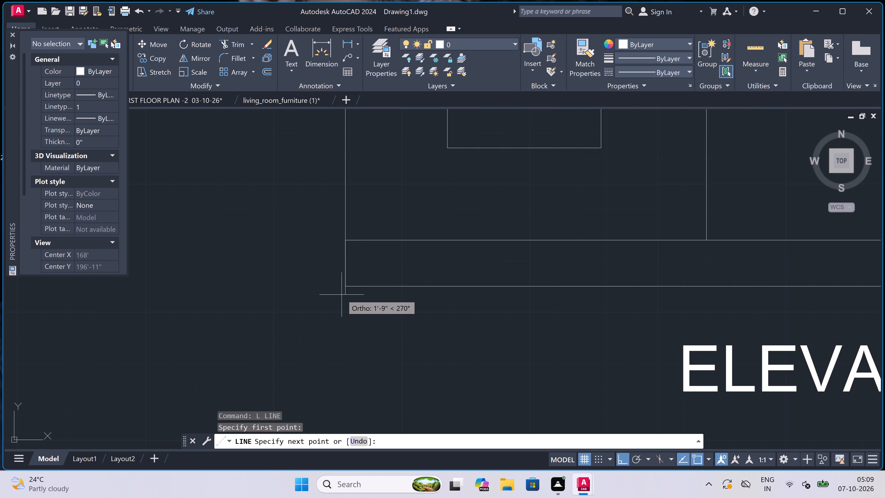
{"action": "key", "text": "6"}
{"action": "scroll", "coordinate": [347, 312], "scroll_direction": "down", "scroll_amount": 3}
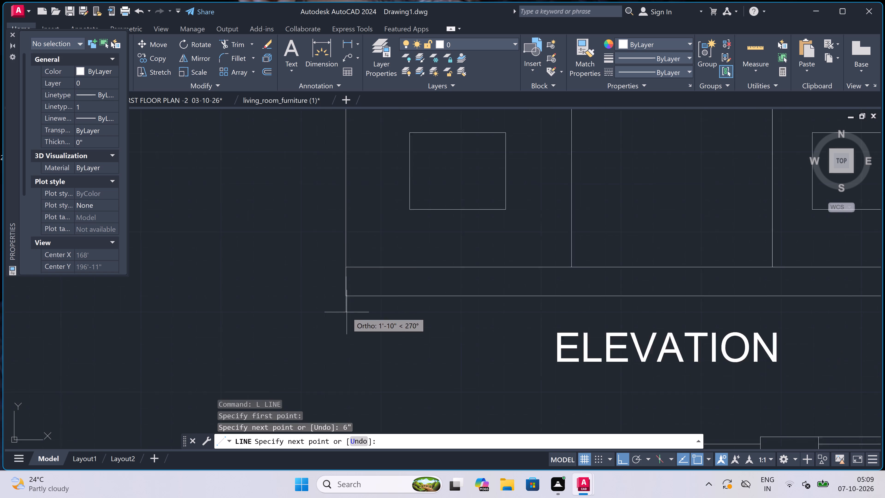
{"action": "scroll", "coordinate": [603, 294], "scroll_direction": "up", "scroll_amount": 3}
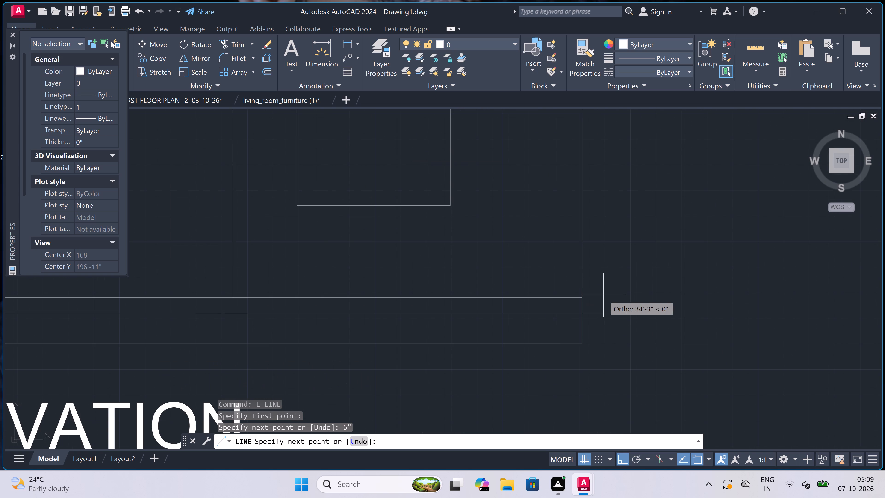
{"action": "left_click", "coordinate": [584, 316]}
{"action": "key", "text": "Escape"}
Trim away the old bottom line and the two outer vertical stubs below the new 6" base line.
{"action": "key", "text": "t"}
{"action": "key", "text": "r"}
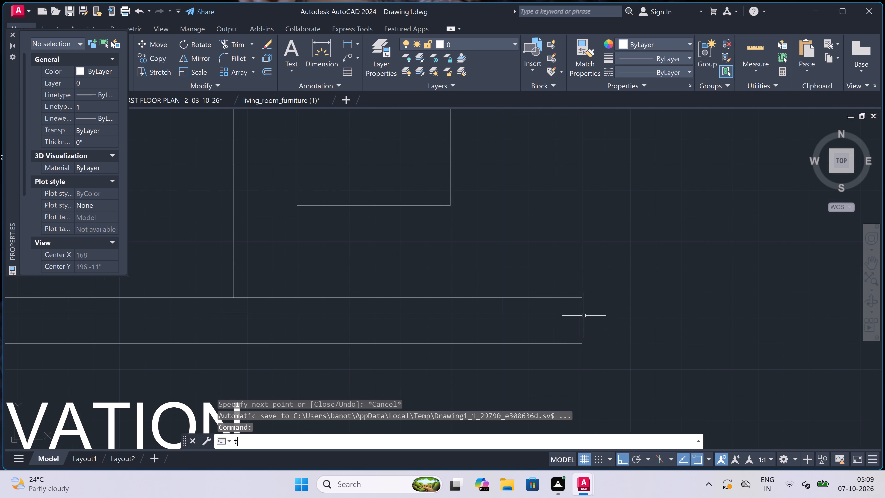
{"action": "key", "text": "space"}
{"action": "double_click", "coordinate": [581, 322]}
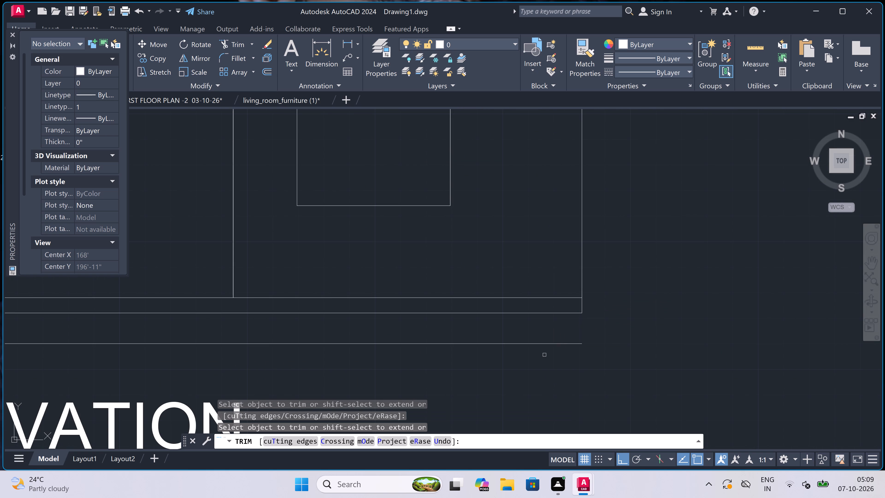
{"action": "scroll", "coordinate": [542, 351], "scroll_direction": "down", "scroll_amount": 2}
{"action": "left_click", "coordinate": [541, 347]}
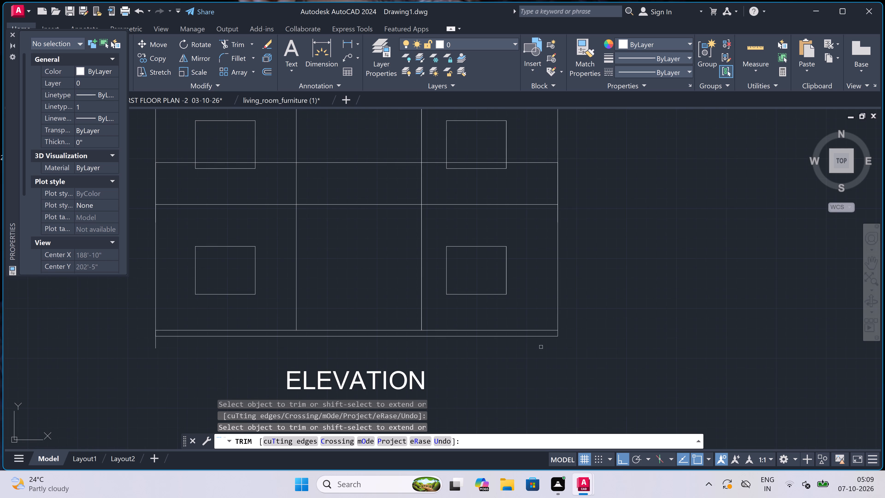
{"action": "scroll", "coordinate": [541, 347], "scroll_direction": "down", "scroll_amount": 3}
{"action": "scroll", "coordinate": [451, 344], "scroll_direction": "up", "scroll_amount": 3}
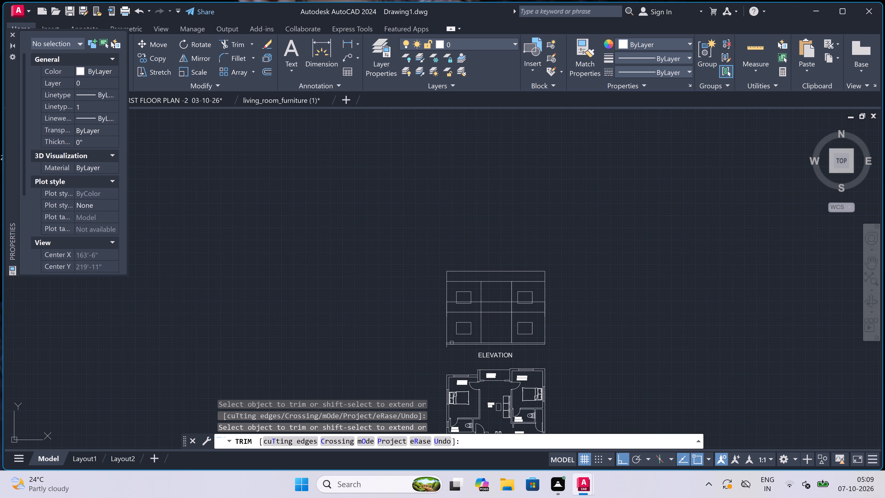
{"action": "scroll", "coordinate": [451, 344], "scroll_direction": "up", "scroll_amount": 1}
{"action": "scroll", "coordinate": [429, 355], "scroll_direction": "up", "scroll_amount": 2}
{"action": "left_click", "coordinate": [429, 357]}
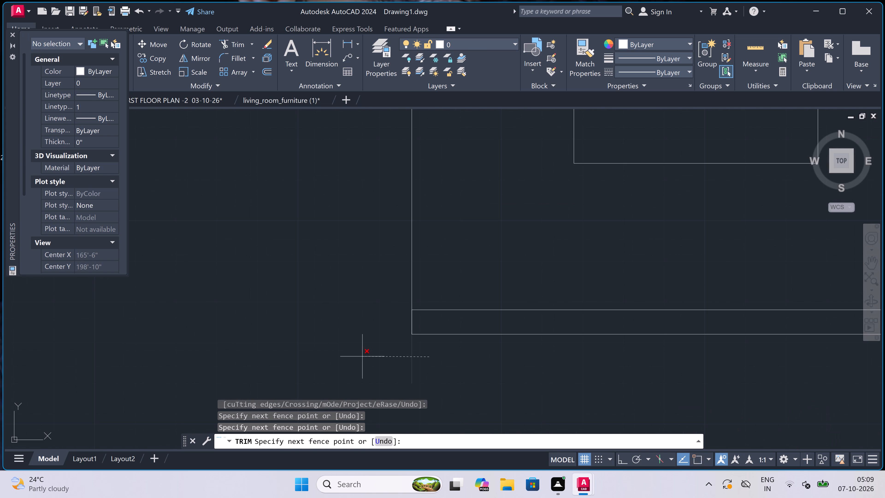
{"action": "left_click", "coordinate": [362, 356]}
{"action": "key", "text": "Escape"}
{"action": "scroll", "coordinate": [412, 345], "scroll_direction": "down", "scroll_amount": 4}
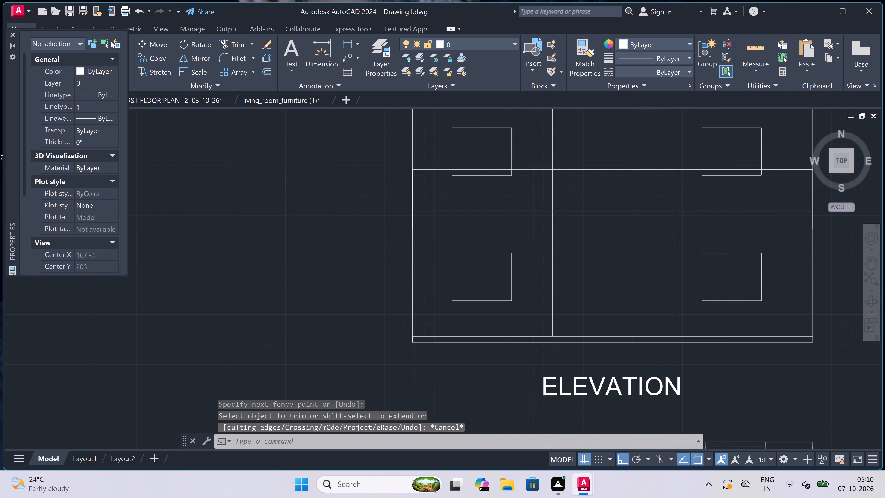
Draw a line 2' outward from the elevation's bottom-right corner, continuing about 28' vertically up past the top line.
{"action": "scroll", "coordinate": [413, 345], "scroll_direction": "down", "scroll_amount": 1}
{"action": "scroll", "coordinate": [468, 344], "scroll_direction": "up", "scroll_amount": 2}
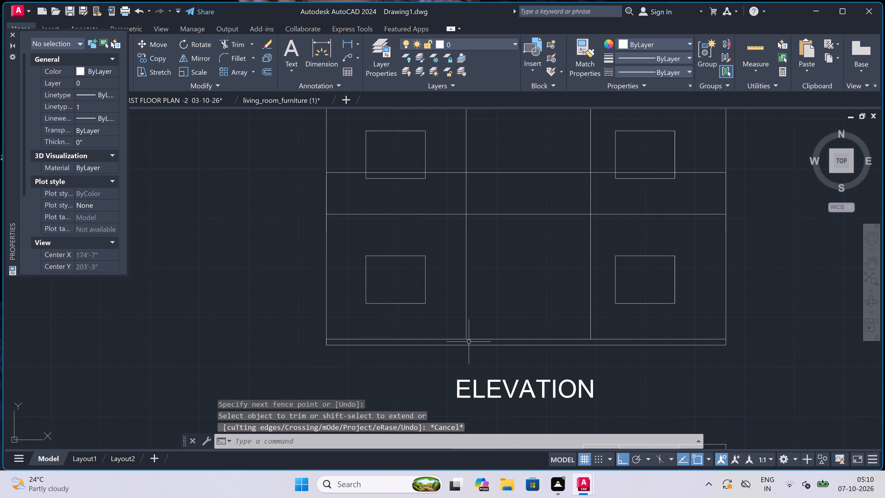
{"action": "scroll", "coordinate": [469, 342], "scroll_direction": "down", "scroll_amount": 1}
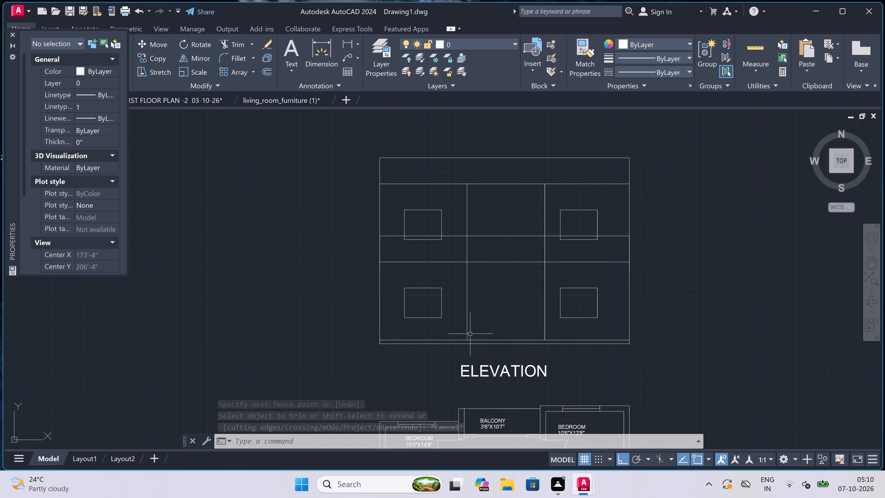
{"action": "key", "text": "l"}
{"action": "key", "text": "space"}
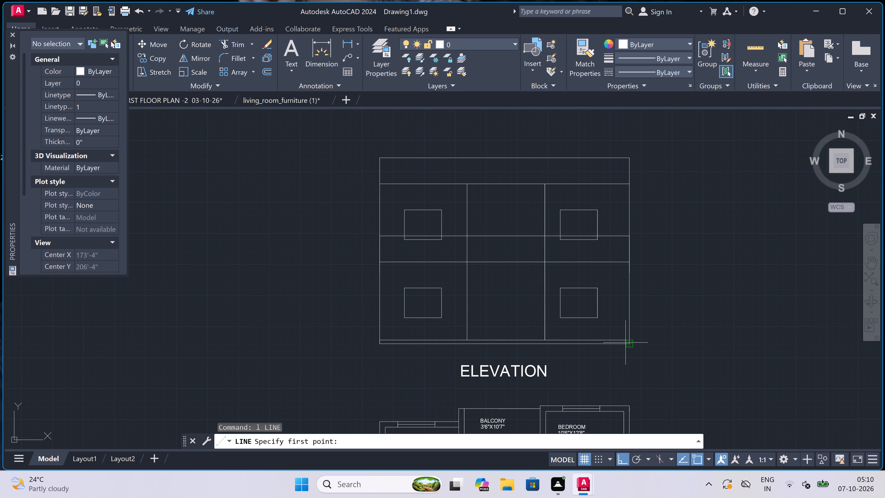
{"action": "double_click", "coordinate": [628, 344]}
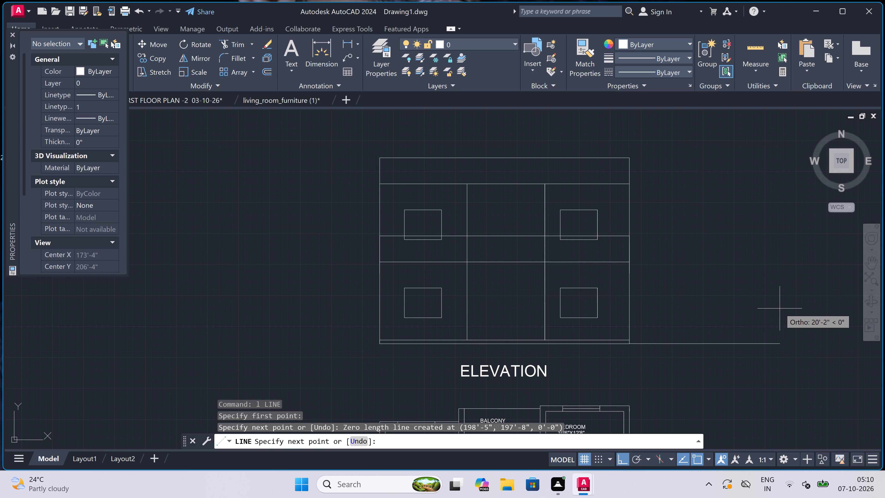
{"action": "type", "text": "2'"}
{"action": "key", "text": "space"}
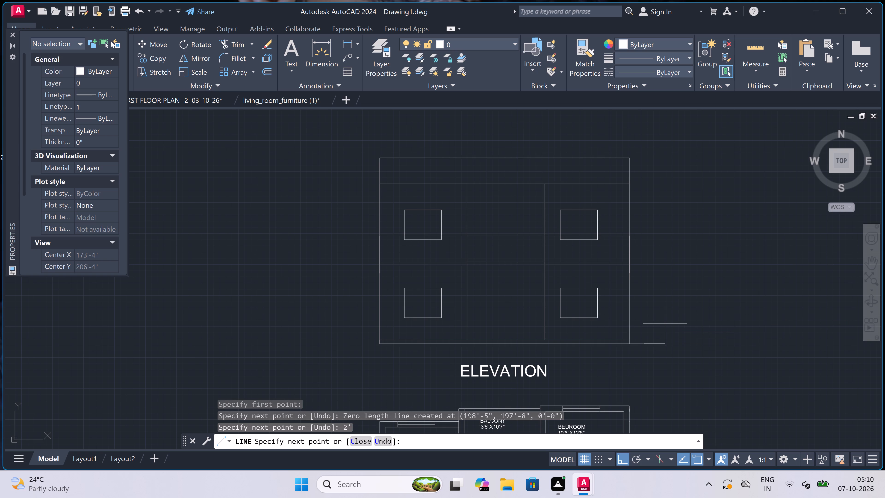
{"action": "double_click", "coordinate": [642, 138]}
{"action": "key", "text": "Escape"}
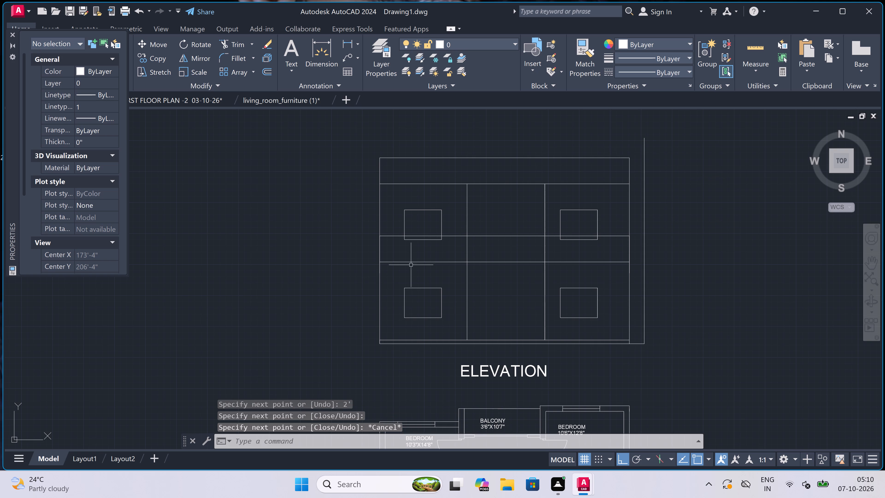
Draw a line 2' outward from the elevation's bottom-left corner, continuing vertically up past the top line.
{"action": "key", "text": "space"}
{"action": "left_click", "coordinate": [378, 346]}
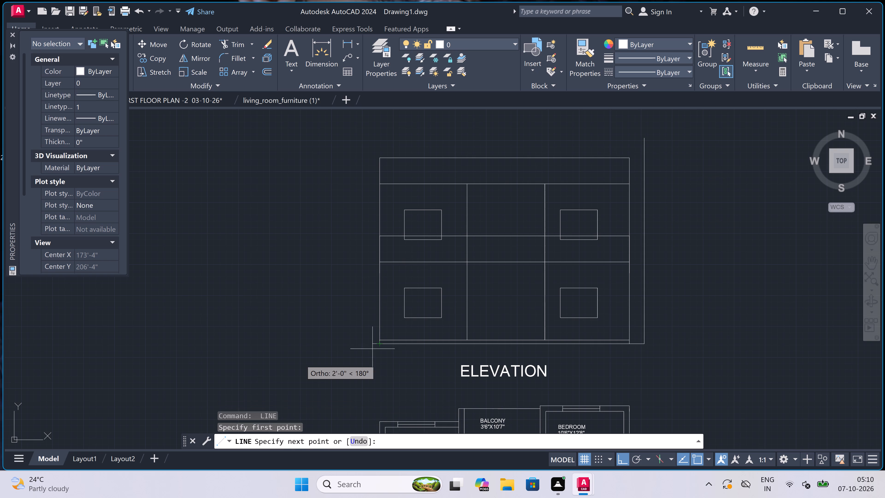
{"action": "type", "text": "2'"}
{"action": "key", "text": "space"}
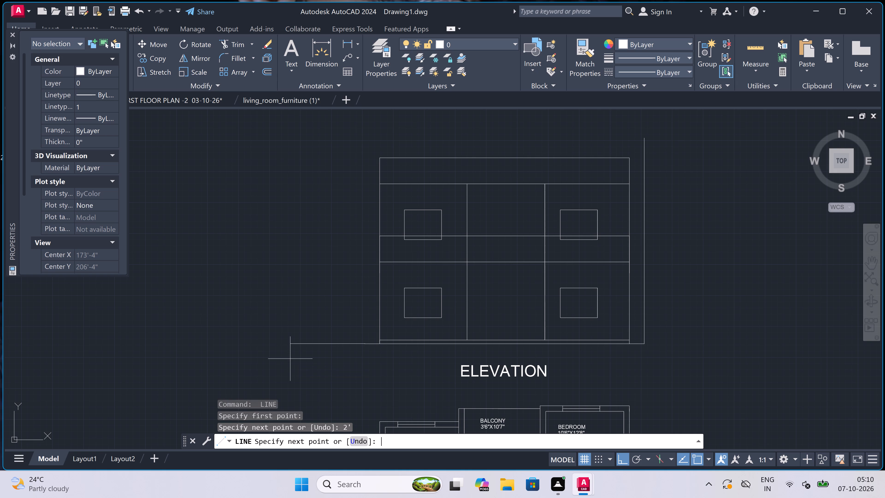
{"action": "left_click", "coordinate": [364, 142]}
{"action": "key", "text": "Escape"}
Extend the four horizontal slab and top lines to the new outer vertical lines on both sides.
{"action": "key", "text": "e"}
{"action": "type", "text": "x"}
{"action": "key", "text": "space"}
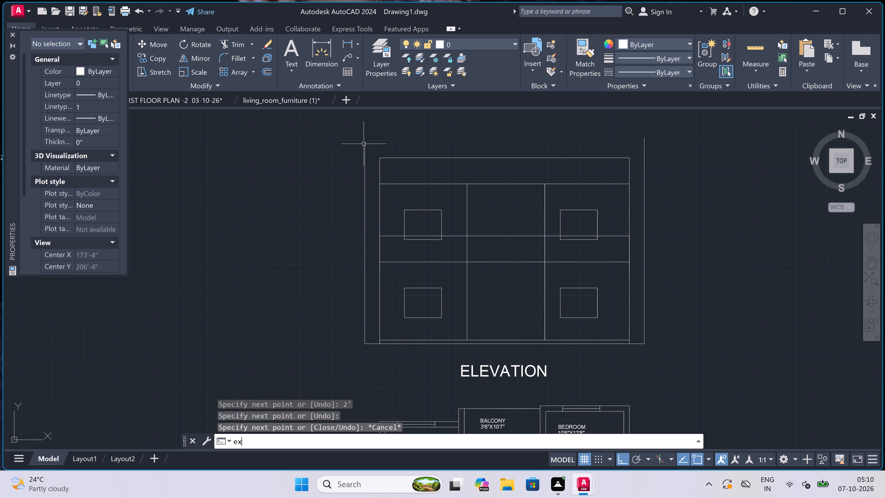
{"action": "left_click", "coordinate": [387, 148]}
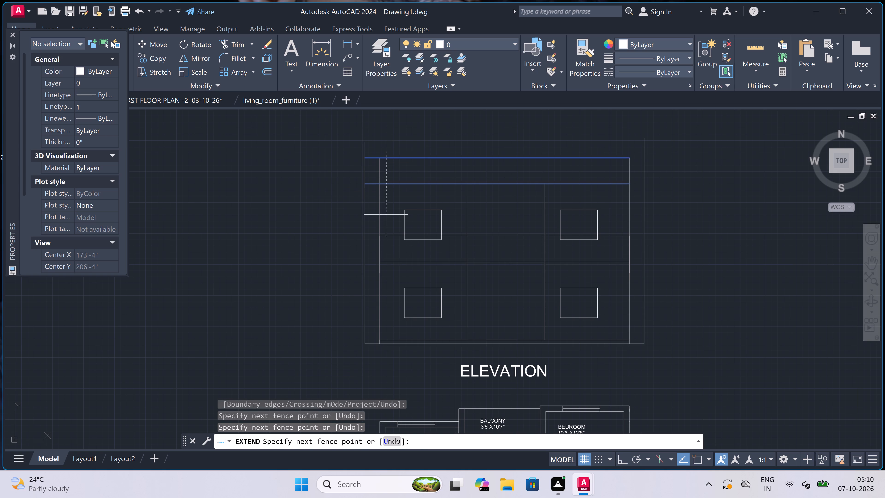
{"action": "left_click", "coordinate": [382, 298]}
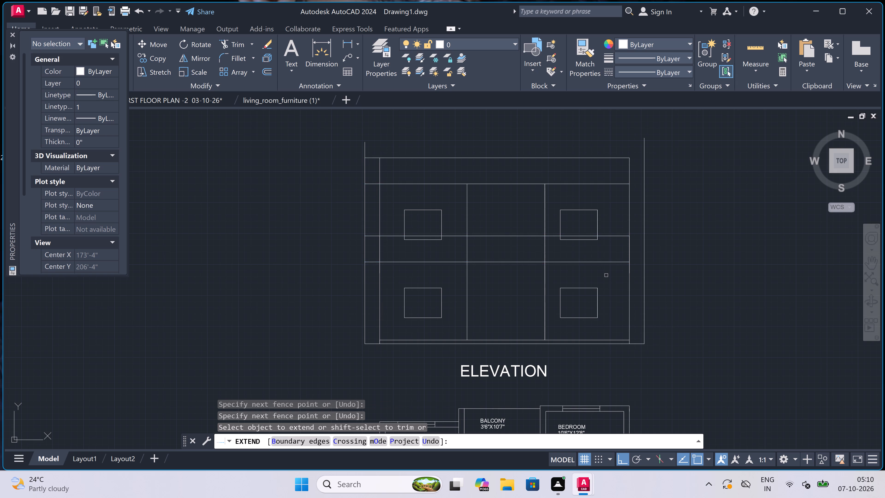
{"action": "double_click", "coordinate": [619, 279]}
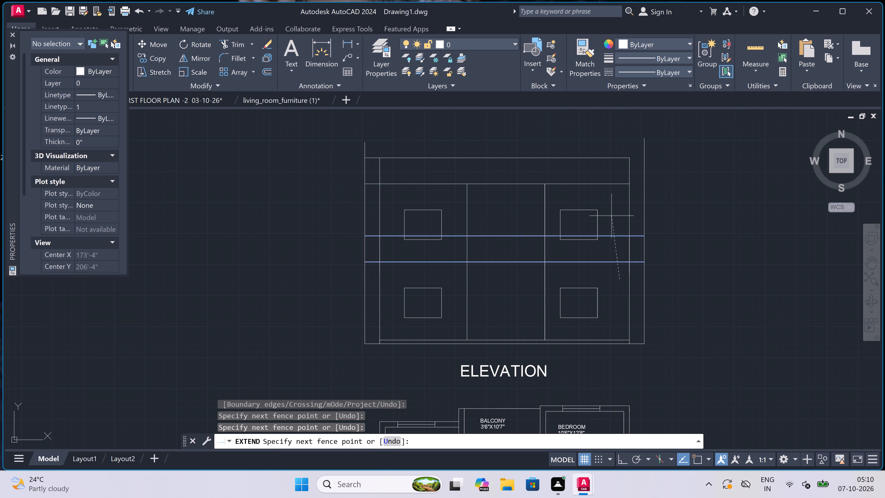
{"action": "left_click", "coordinate": [617, 151]}
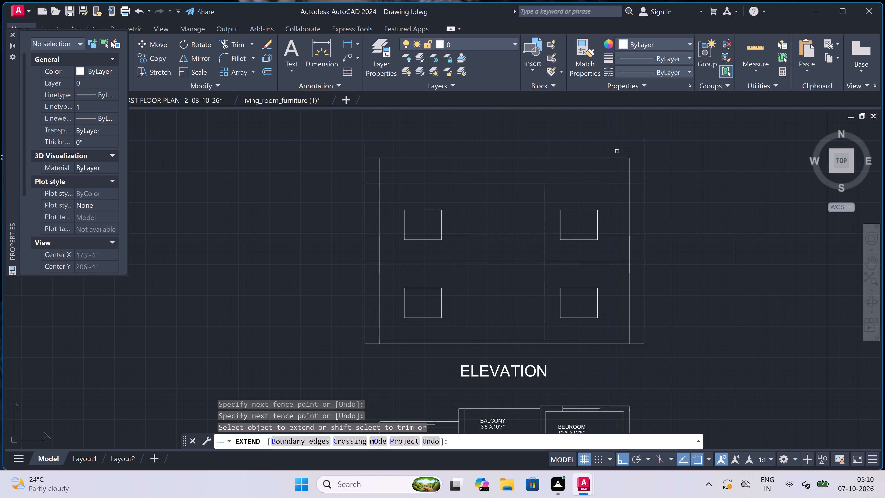
{"action": "key", "text": "Escape"}
Trim the two outer vertical stubs above the top line and the inner wall lines crossing the top band.
{"action": "key", "text": "t"}
{"action": "key", "text": "r"}
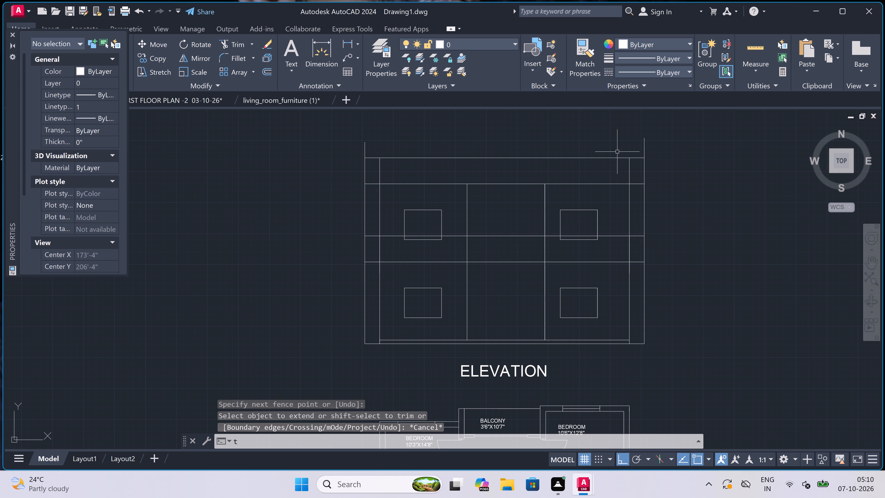
{"action": "key", "text": "space"}
{"action": "double_click", "coordinate": [644, 150]}
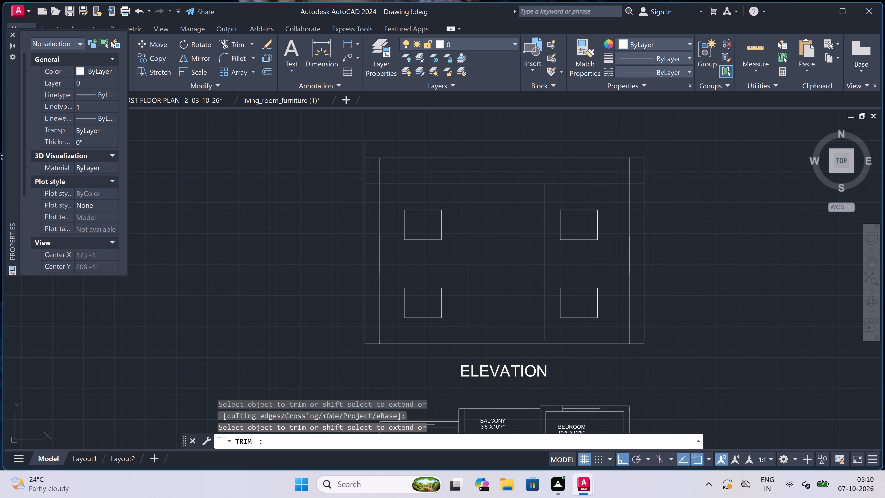
{"action": "double_click", "coordinate": [614, 130]}
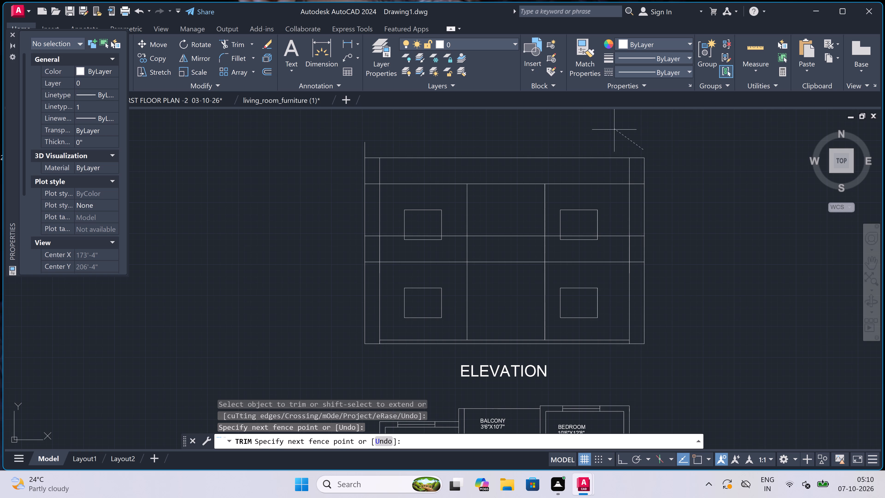
{"action": "left_click", "coordinate": [640, 166]}
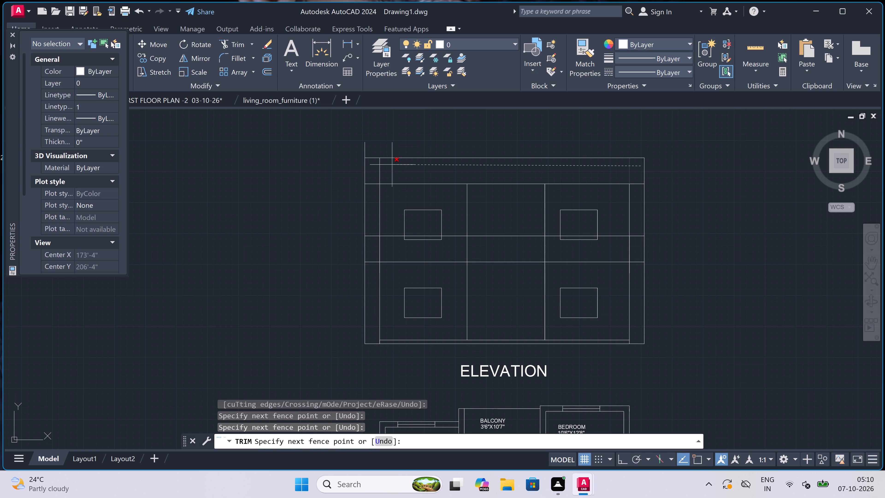
{"action": "left_click", "coordinate": [372, 170]}
{"action": "double_click", "coordinate": [369, 146]}
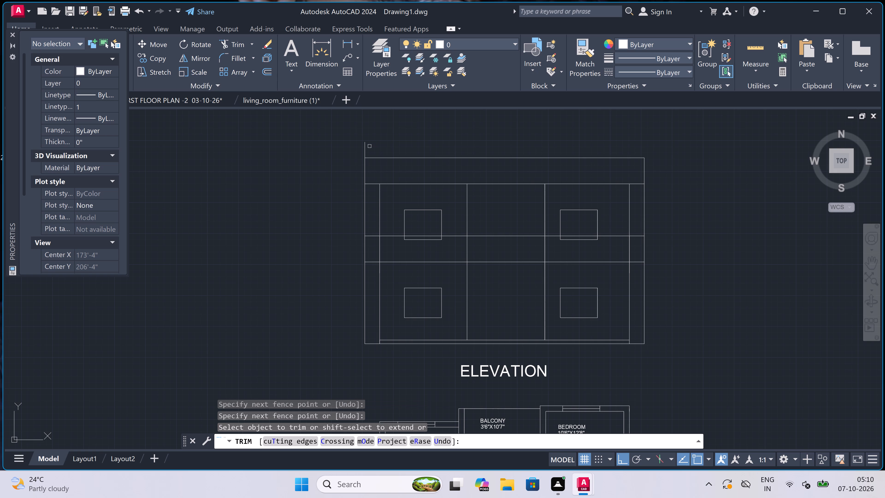
{"action": "left_click", "coordinate": [357, 150]}
Trim the outer verticals beside the upper storey on both sides and the lower storey's left side, plus the leftover base stub.
{"action": "left_click", "coordinate": [369, 209]}
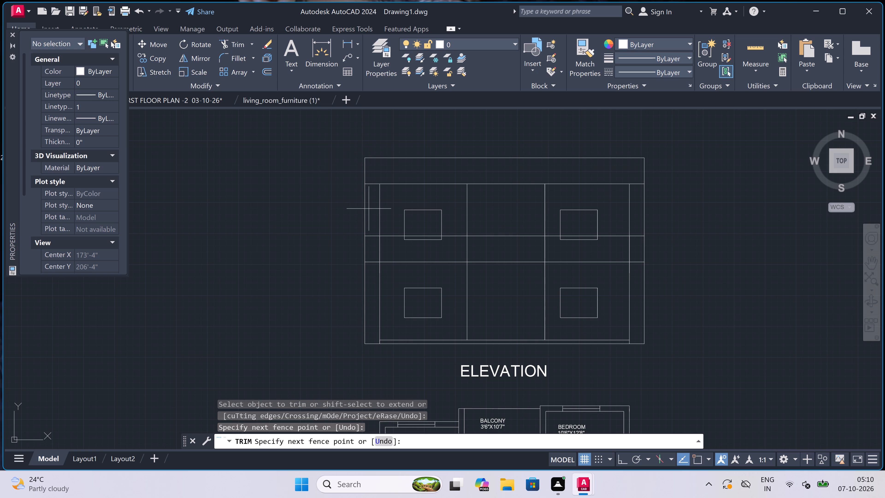
{"action": "double_click", "coordinate": [347, 213]}
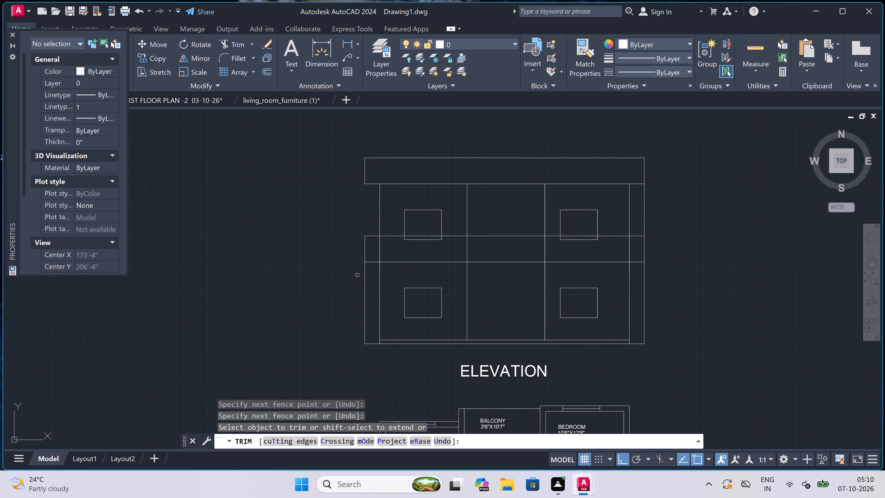
{"action": "left_click", "coordinate": [372, 280]}
{"action": "left_click", "coordinate": [344, 280]}
{"action": "scroll", "coordinate": [367, 341], "scroll_direction": "up", "scroll_amount": 2}
{"action": "left_click", "coordinate": [369, 341]}
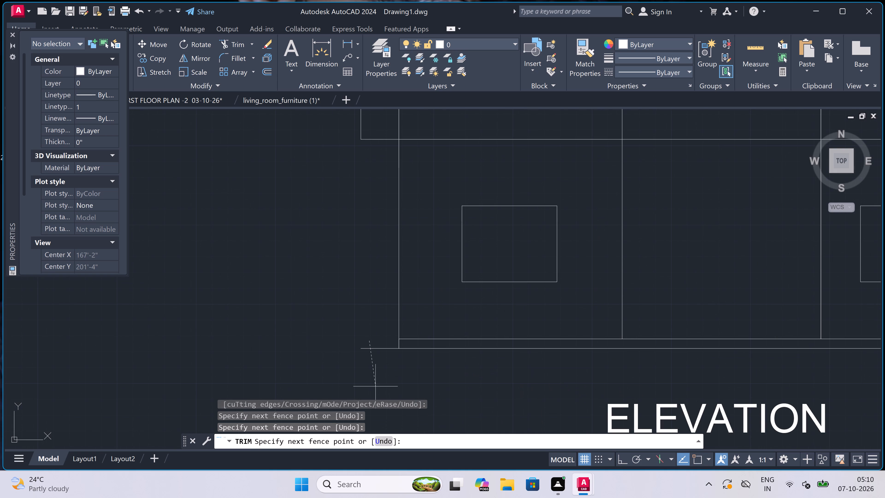
{"action": "double_click", "coordinate": [376, 390]}
{"action": "scroll", "coordinate": [375, 336], "scroll_direction": "down", "scroll_amount": 5}
{"action": "scroll", "coordinate": [434, 341], "scroll_direction": "up", "scroll_amount": 3}
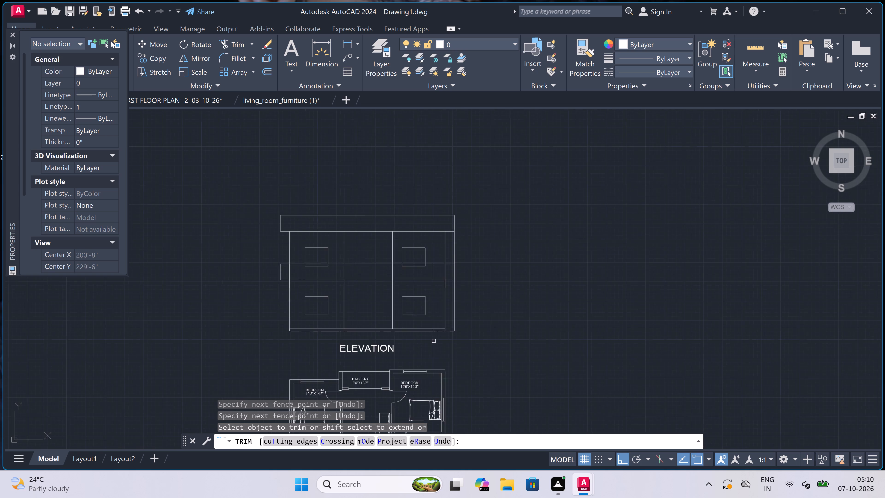
{"action": "scroll", "coordinate": [471, 246], "scroll_direction": "down", "scroll_amount": 1}
{"action": "scroll", "coordinate": [466, 225], "scroll_direction": "up", "scroll_amount": 1}
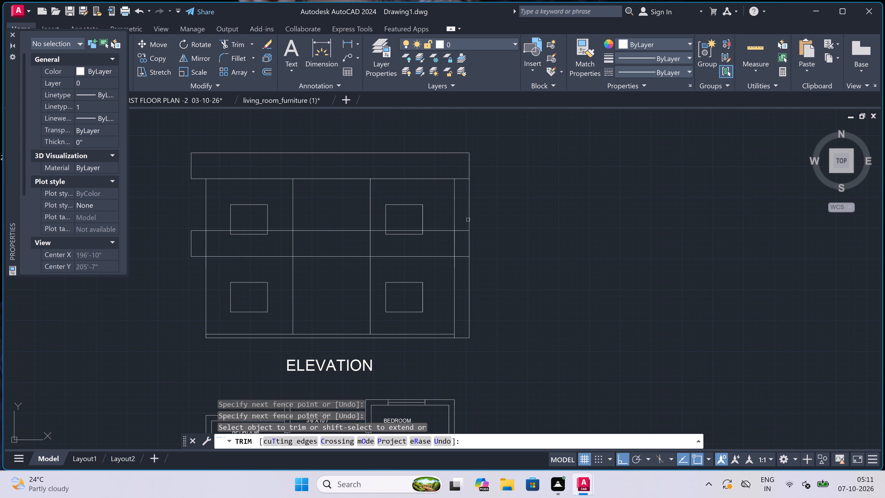
{"action": "double_click", "coordinate": [468, 219]}
{"action": "scroll", "coordinate": [484, 222], "scroll_direction": "down", "scroll_amount": 2}
{"action": "scroll", "coordinate": [403, 243], "scroll_direction": "up", "scroll_amount": 1}
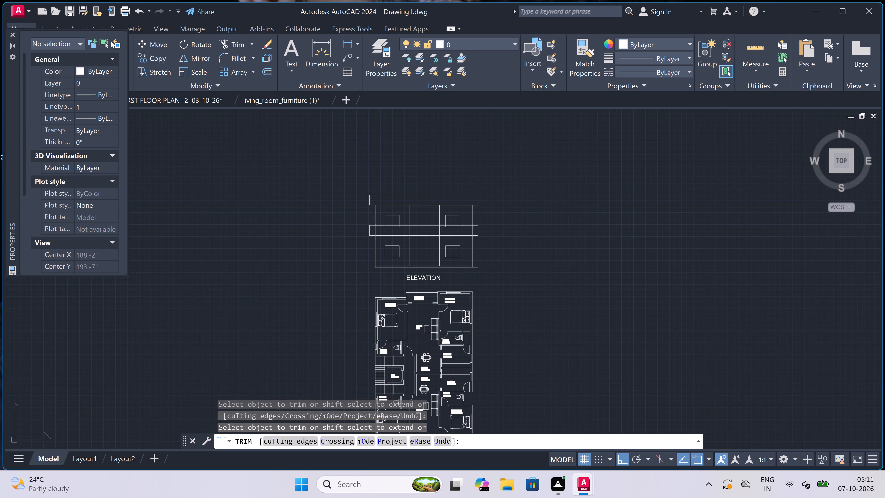
{"action": "scroll", "coordinate": [403, 243], "scroll_direction": "up", "scroll_amount": 1}
{"action": "key", "text": "Escape"}
Draw a line from the elevation's bottom-left corner 2' outward, 3'6" up, and horizontally across to the right outer vertical.
{"action": "key", "text": "l"}
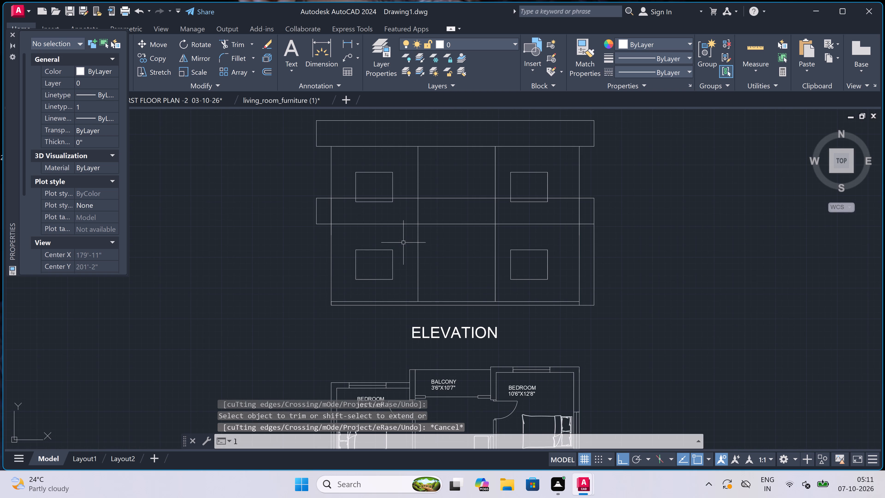
{"action": "key", "text": "space"}
{"action": "double_click", "coordinate": [330, 306]}
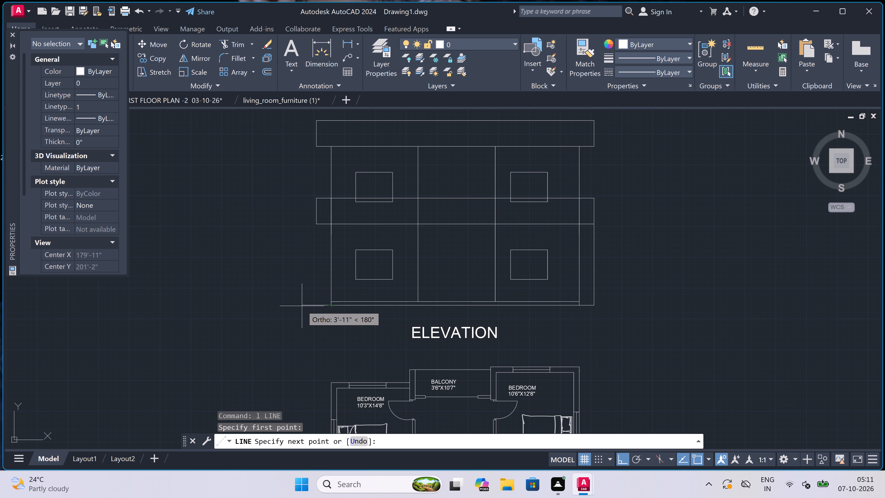
{"action": "type", "text": "2'"}
{"action": "key", "text": "space"}
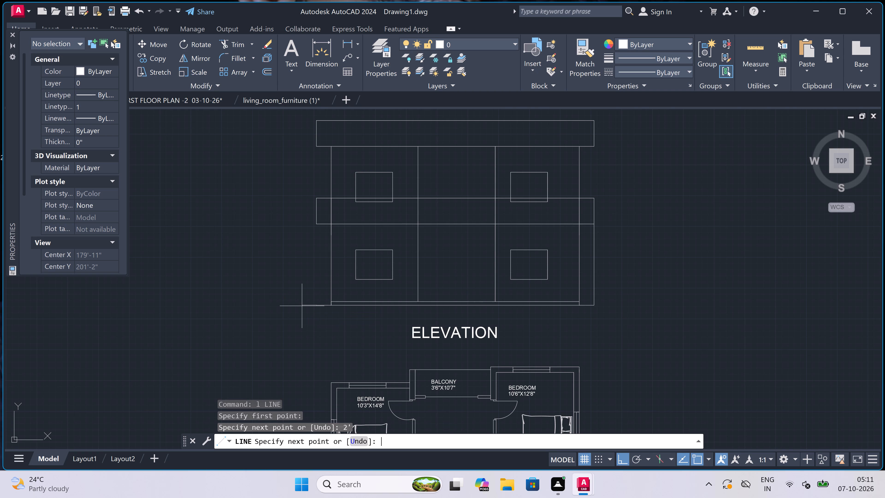
{"action": "key", "text": "3"}
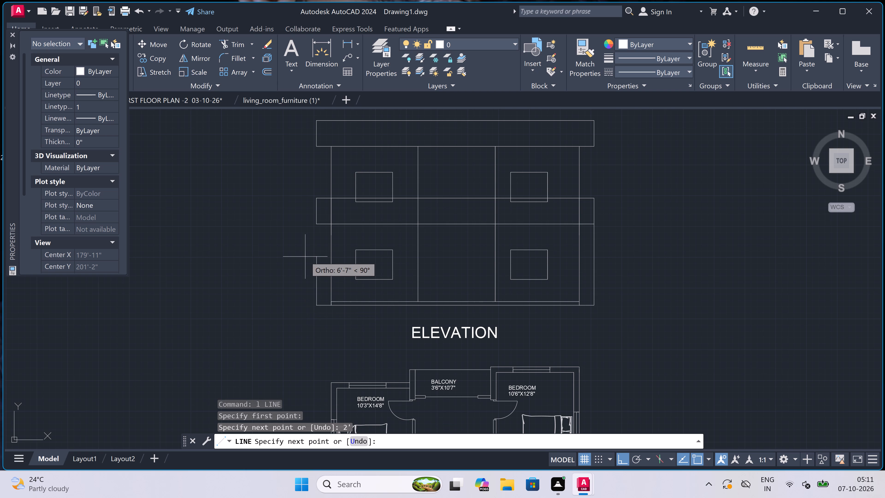
{"action": "key", "text": "apostrophe"}
{"action": "key", "text": "6"}
{"action": "key", "text": "shift+quotedbl"}
{"action": "key", "text": "space"}
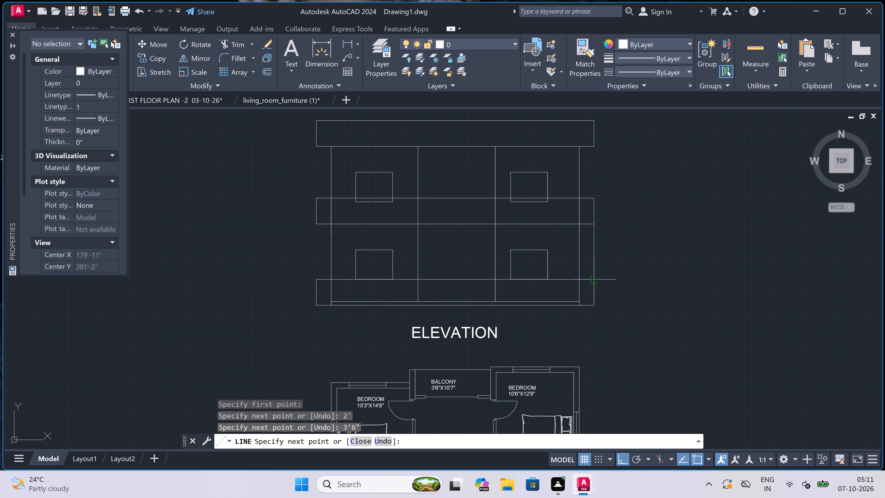
{"action": "scroll", "coordinate": [596, 277], "scroll_direction": "up", "scroll_amount": 2}
{"action": "scroll", "coordinate": [596, 277], "scroll_direction": "down", "scroll_amount": 1}
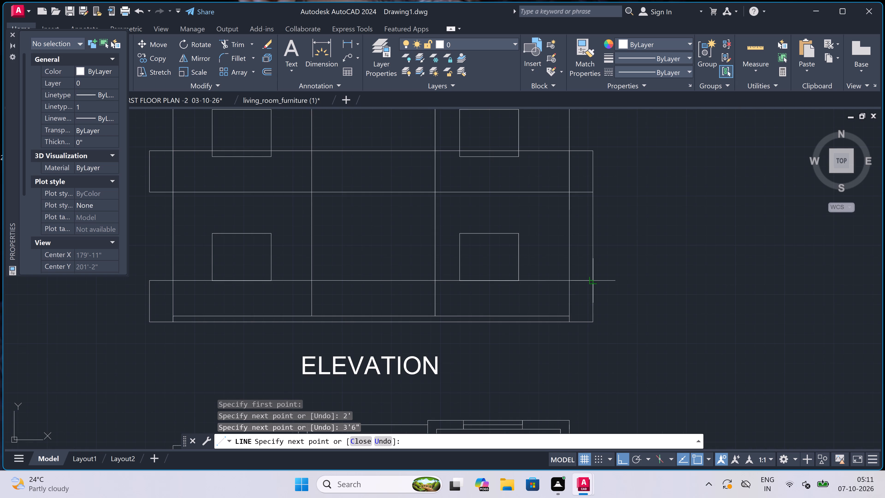
{"action": "left_click", "coordinate": [596, 277]}
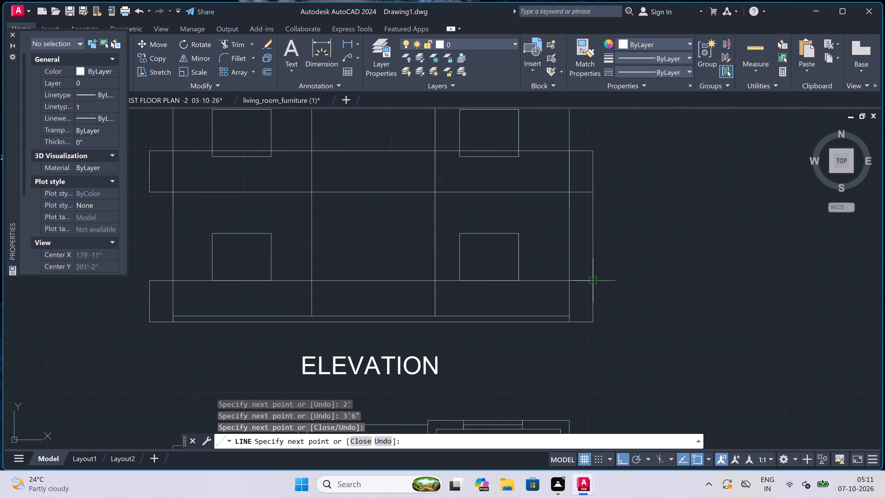
{"action": "key", "text": "Escape"}
Trim the right outer vertical between the middle slab band and the new 3'6" base band.
{"action": "key", "text": "t"}
{"action": "key", "text": "r"}
{"action": "key", "text": "space"}
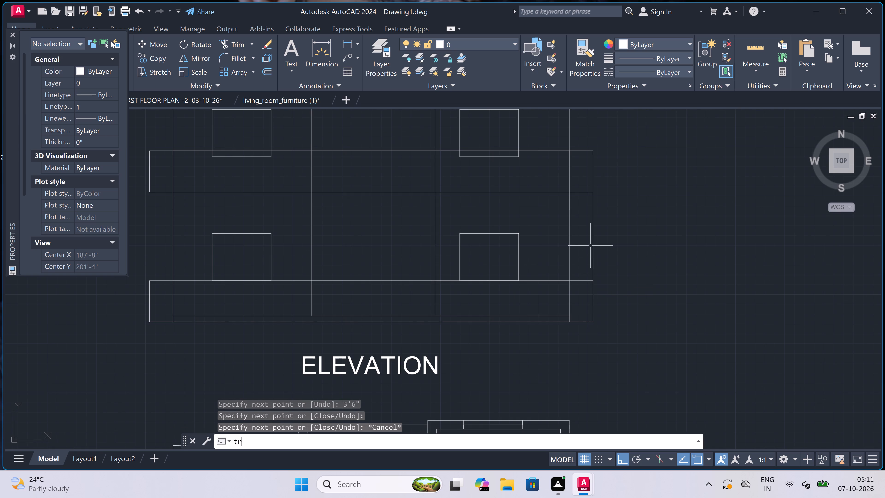
{"action": "left_click", "coordinate": [590, 246]}
{"action": "left_click", "coordinate": [600, 242]}
{"action": "scroll", "coordinate": [601, 243], "scroll_direction": "down", "scroll_amount": 2}
{"action": "scroll", "coordinate": [581, 265], "scroll_direction": "up", "scroll_amount": 3}
{"action": "scroll", "coordinate": [597, 264], "scroll_direction": "down", "scroll_amount": 1}
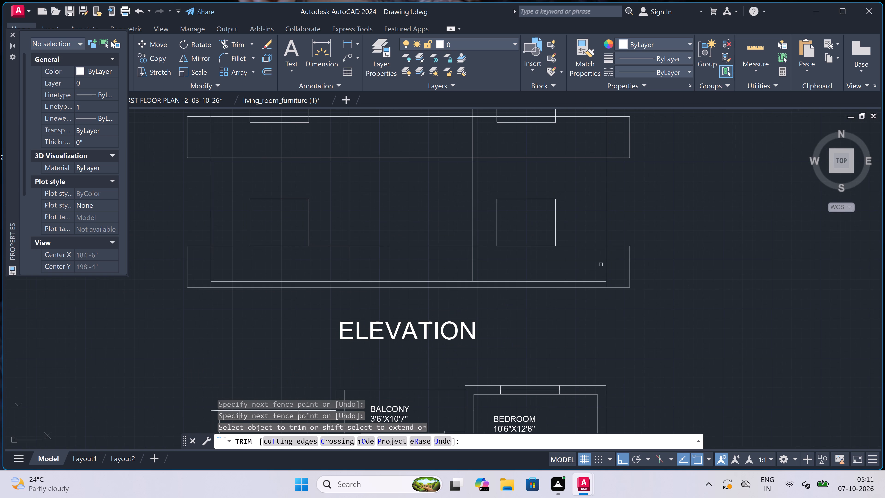
{"action": "key", "text": "Escape"}
Draw an inner frame rectangle slightly inside the lower-left window, ending on the base band's top line.
{"action": "scroll", "coordinate": [600, 264], "scroll_direction": "down", "scroll_amount": 2}
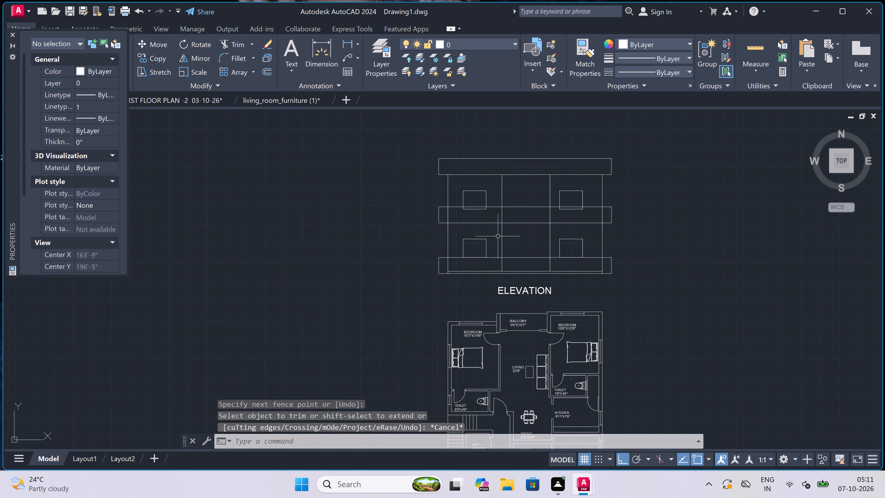
{"action": "type", "text": "rec"}
{"action": "key", "text": "space"}
{"action": "scroll", "coordinate": [472, 249], "scroll_direction": "up", "scroll_amount": 3}
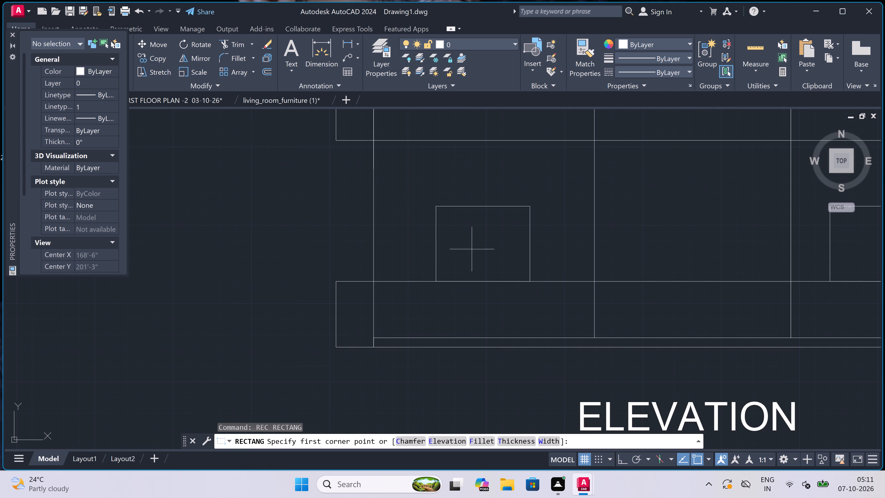
{"action": "scroll", "coordinate": [436, 211], "scroll_direction": "up", "scroll_amount": 3}
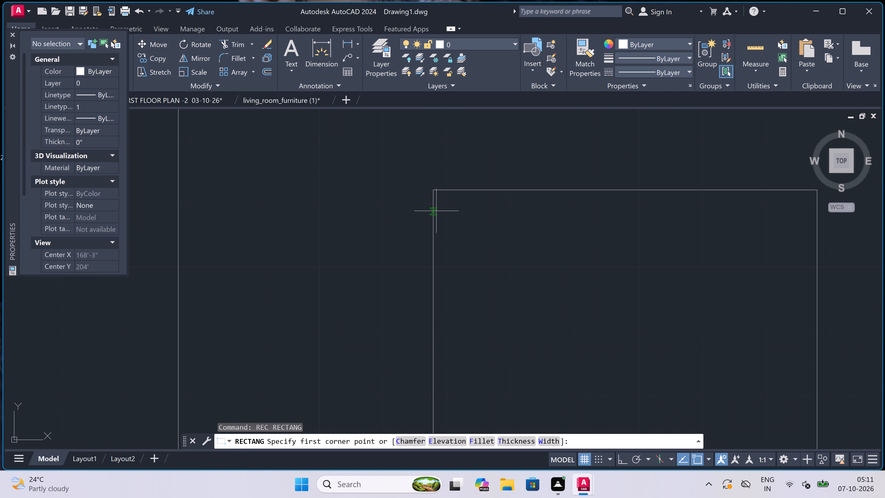
{"action": "left_click_drag", "start_coordinate": [441, 201], "coordinate": [441, 201]}
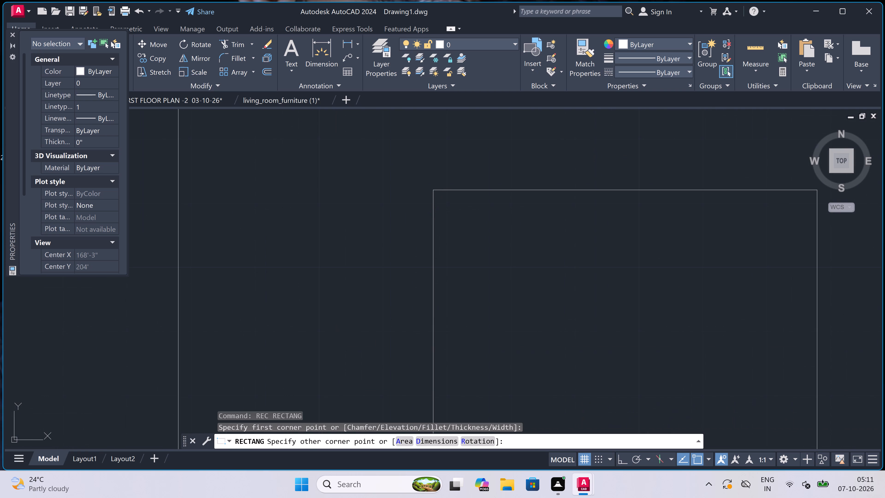
{"action": "left_click_drag", "start_coordinate": [441, 201], "coordinate": [444, 204]}
{"action": "scroll", "coordinate": [490, 246], "scroll_direction": "down", "scroll_amount": 3}
{"action": "scroll", "coordinate": [576, 311], "scroll_direction": "up", "scroll_amount": 1}
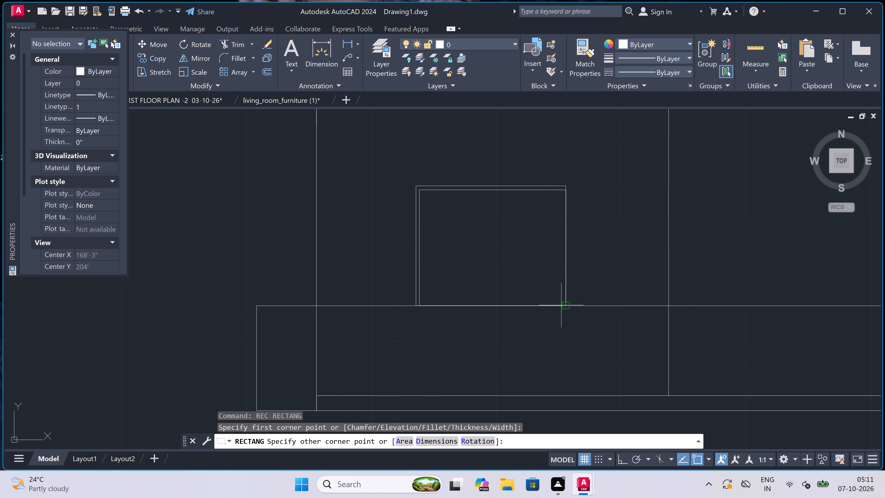
{"action": "scroll", "coordinate": [561, 305], "scroll_direction": "up", "scroll_amount": 2}
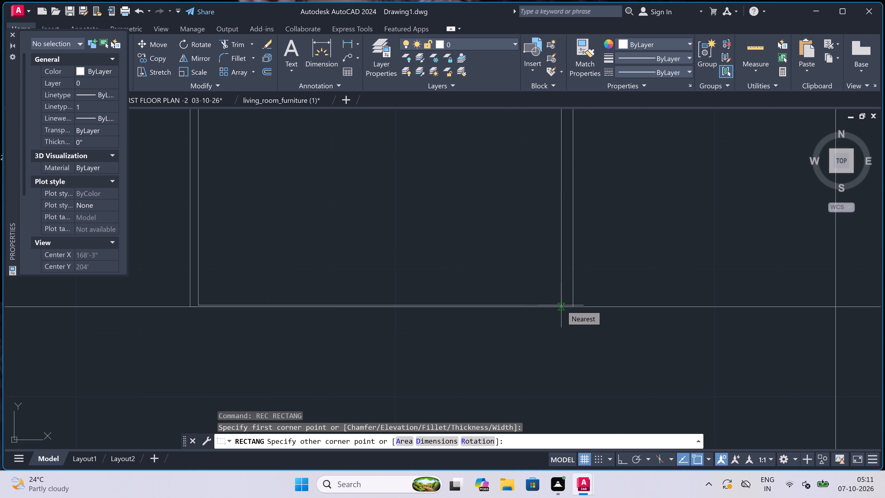
{"action": "scroll", "coordinate": [561, 305], "scroll_direction": "down", "scroll_amount": 1}
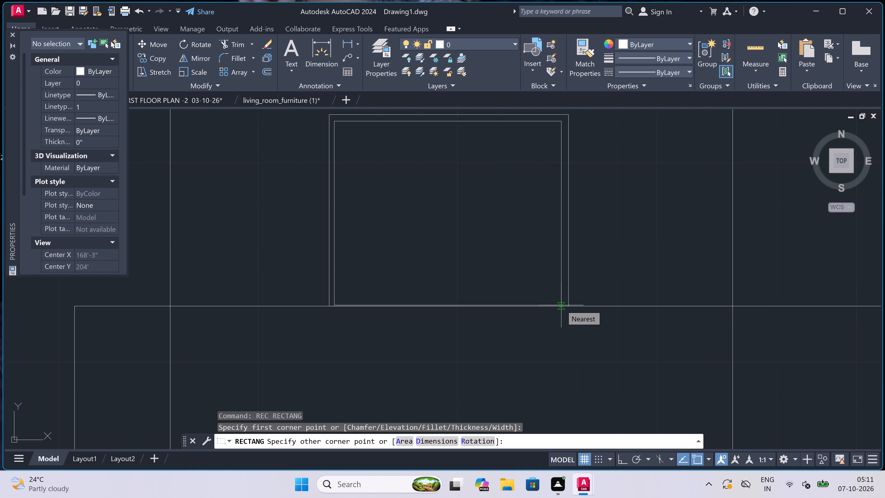
{"action": "scroll", "coordinate": [561, 305], "scroll_direction": "up", "scroll_amount": 2}
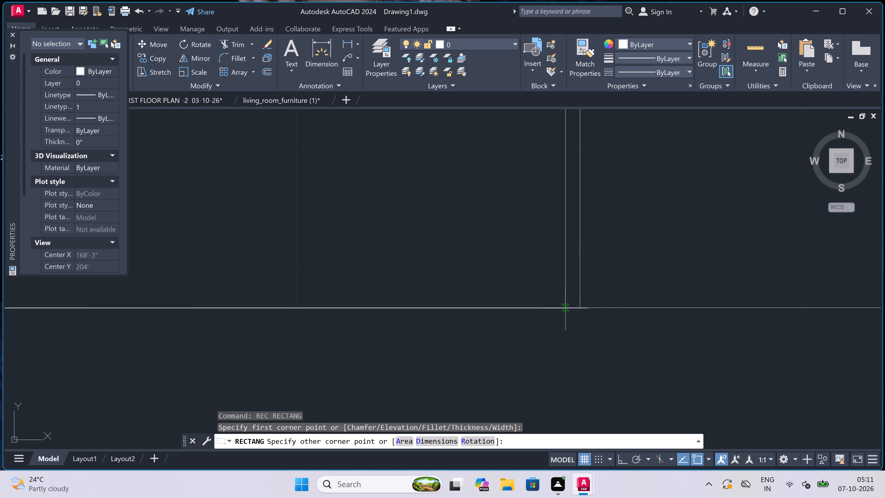
{"action": "left_click", "coordinate": [566, 308]}
Draw a vertical centre line dividing the lower-left window's inner frame from its top midpoint to its bottom edge.
{"action": "scroll", "coordinate": [527, 285], "scroll_direction": "down", "scroll_amount": 4}
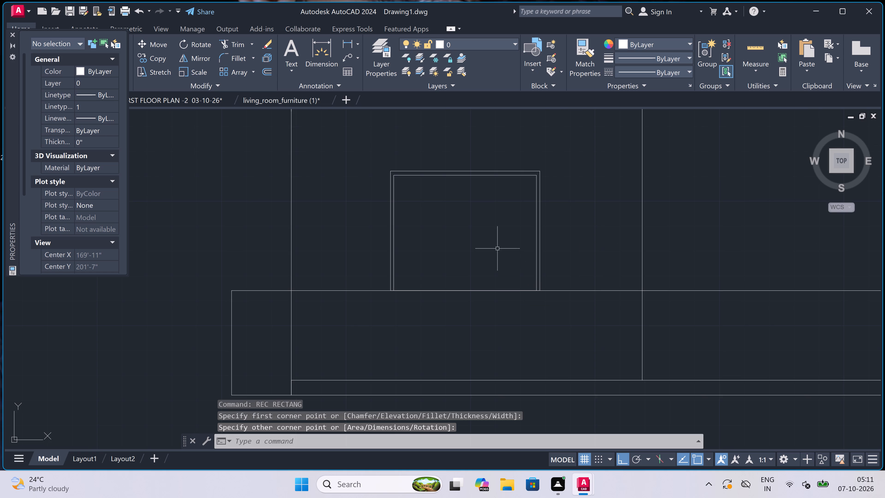
{"action": "type", "text": "l"}
{"action": "key", "text": "space"}
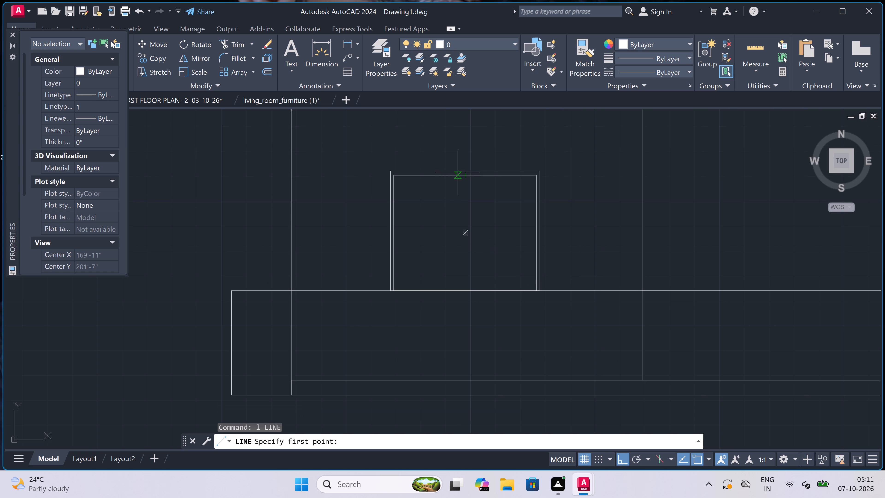
{"action": "left_click", "coordinate": [466, 179]}
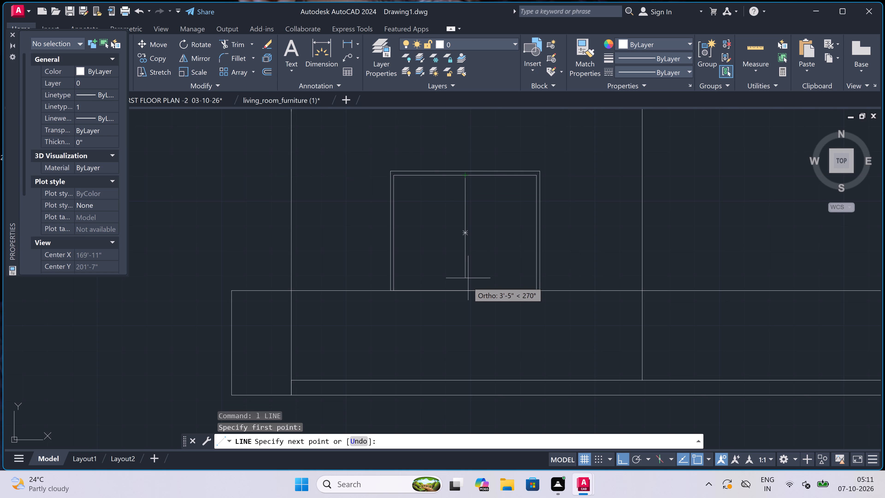
{"action": "left_click", "coordinate": [465, 288]}
{"action": "key", "text": "Escape"}
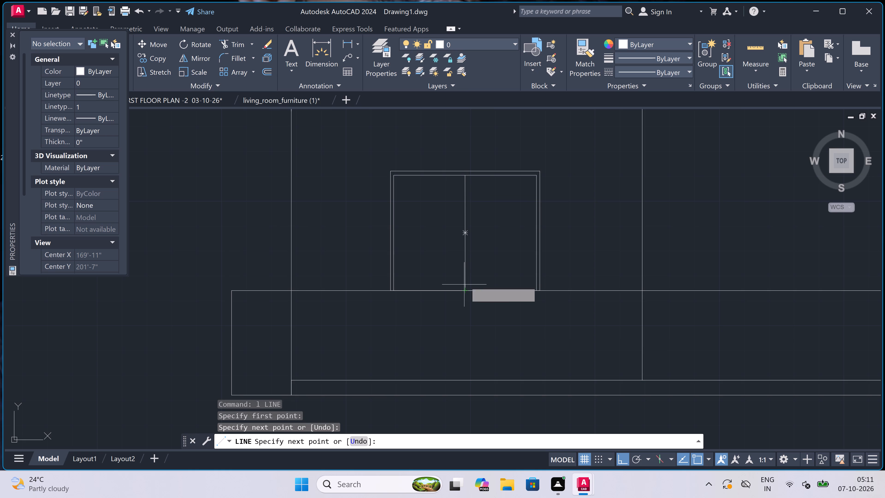
Copy the complete lower-left window with its inner frame and centre line onto the lower-right window outline, matching top-left corners.
{"action": "double_click", "coordinate": [556, 164]}
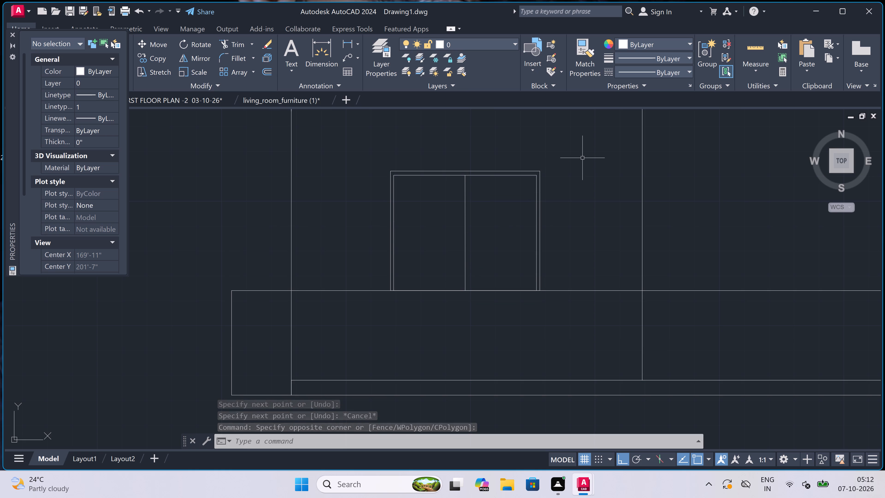
{"action": "left_click", "coordinate": [566, 156]}
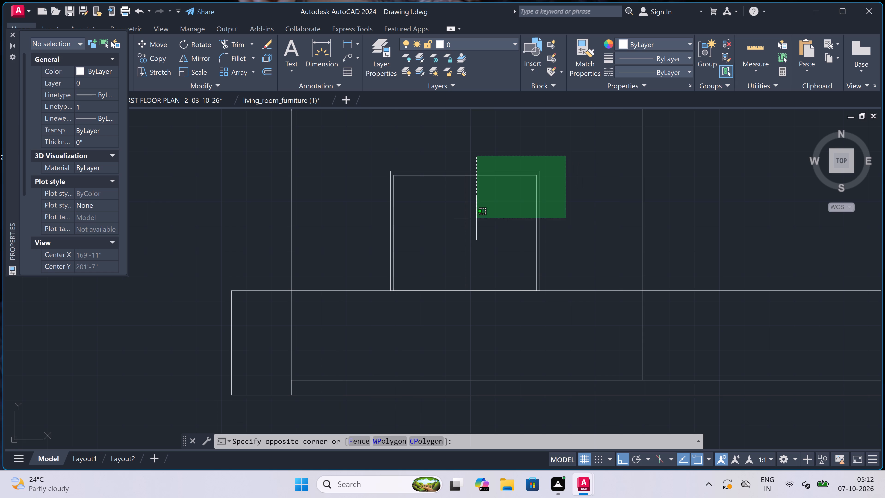
{"action": "left_click", "coordinate": [372, 265]}
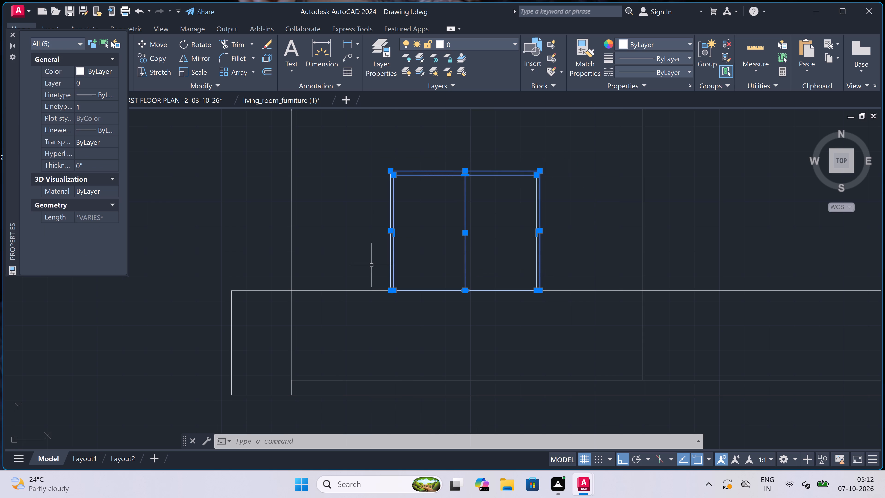
{"action": "left_click", "coordinate": [156, 58]}
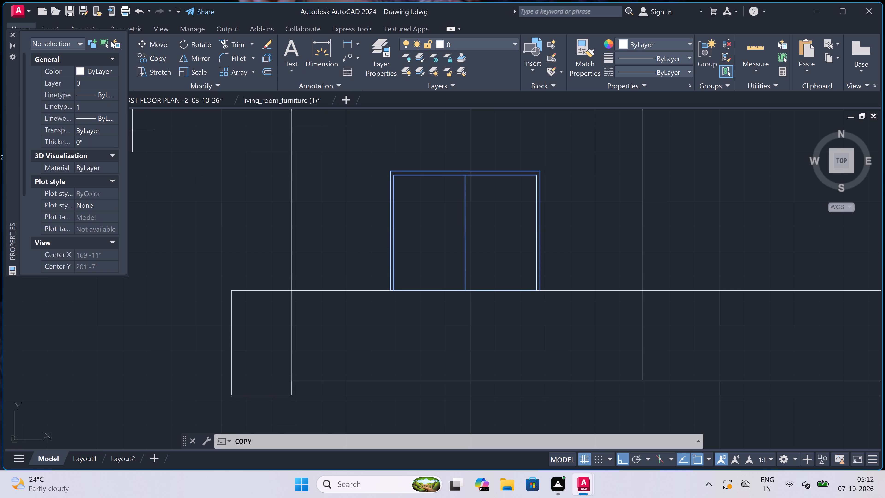
{"action": "scroll", "coordinate": [442, 203], "scroll_direction": "down", "scroll_amount": 2}
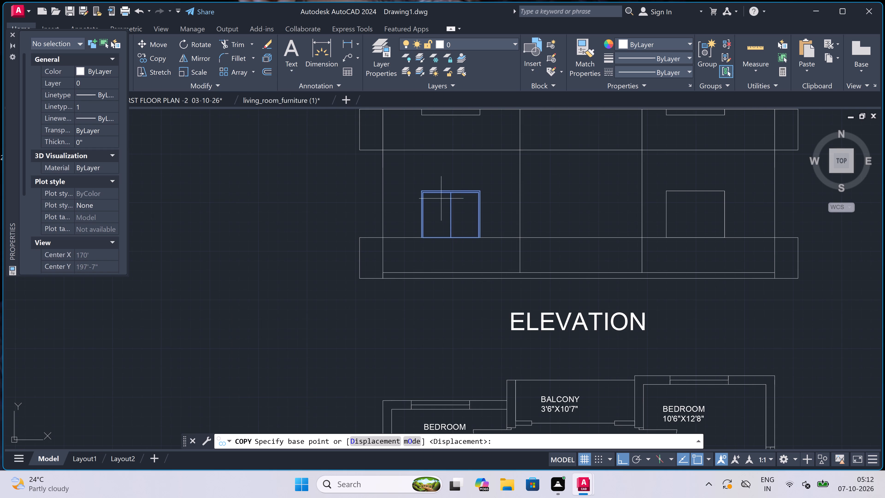
{"action": "scroll", "coordinate": [431, 192], "scroll_direction": "up", "scroll_amount": 3}
{"action": "scroll", "coordinate": [400, 188], "scroll_direction": "up", "scroll_amount": 1}
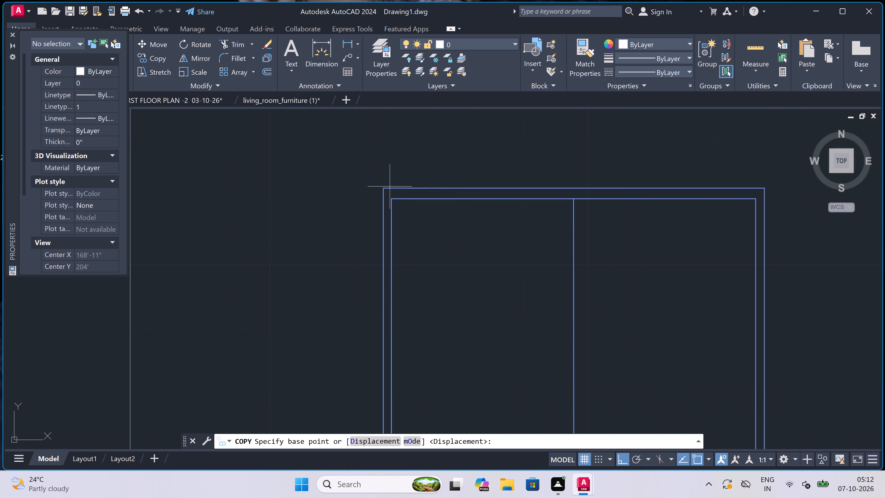
{"action": "left_click", "coordinate": [385, 191]}
{"action": "scroll", "coordinate": [459, 188], "scroll_direction": "down", "scroll_amount": 5}
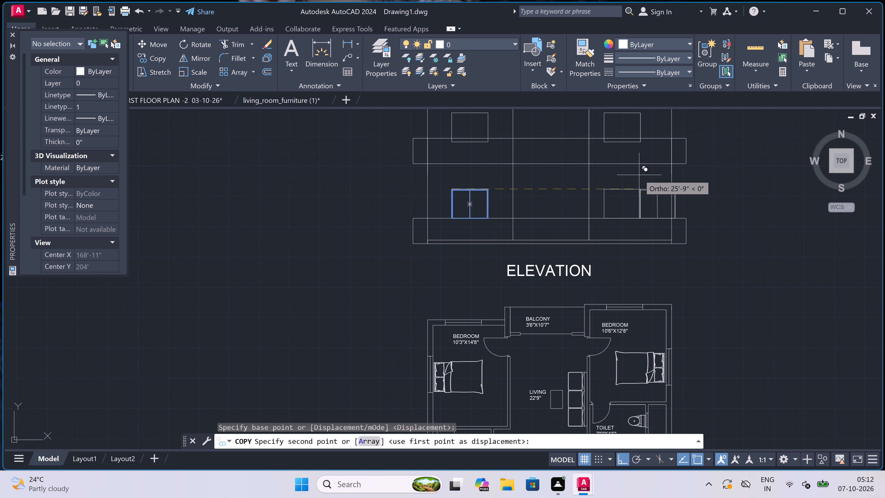
{"action": "scroll", "coordinate": [604, 189], "scroll_direction": "up", "scroll_amount": 2}
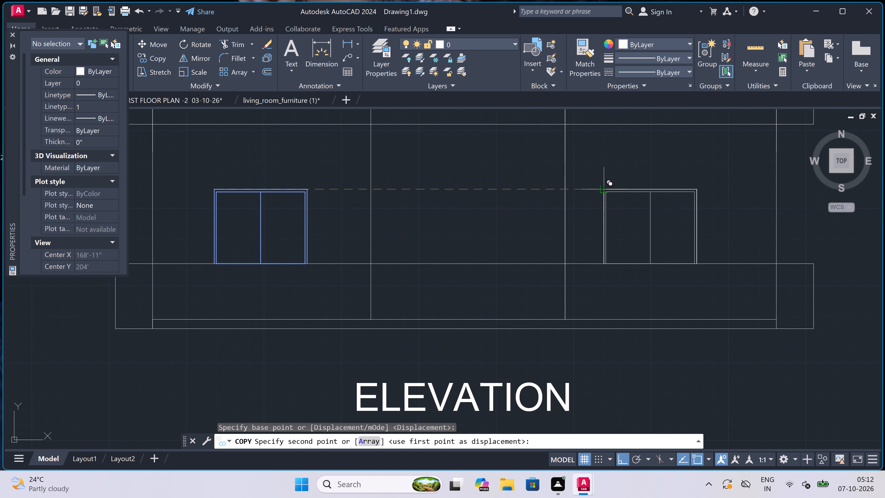
{"action": "scroll", "coordinate": [608, 190], "scroll_direction": "up", "scroll_amount": 3}
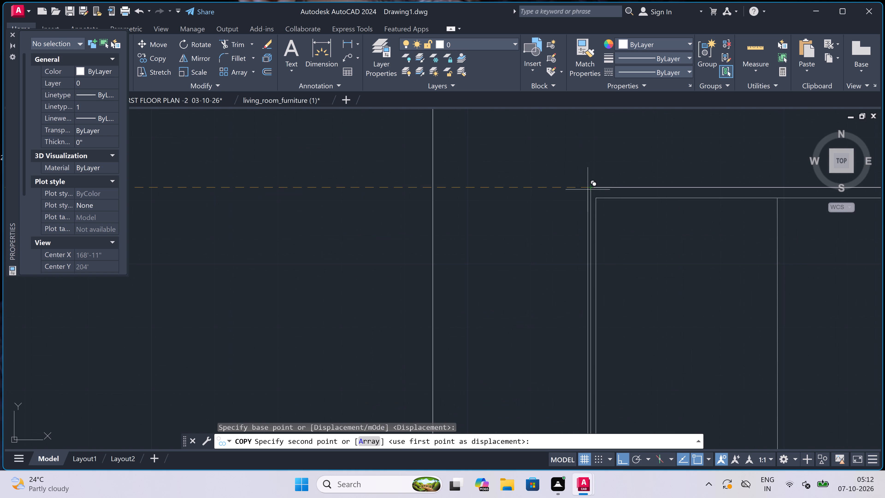
{"action": "left_click", "coordinate": [590, 187]}
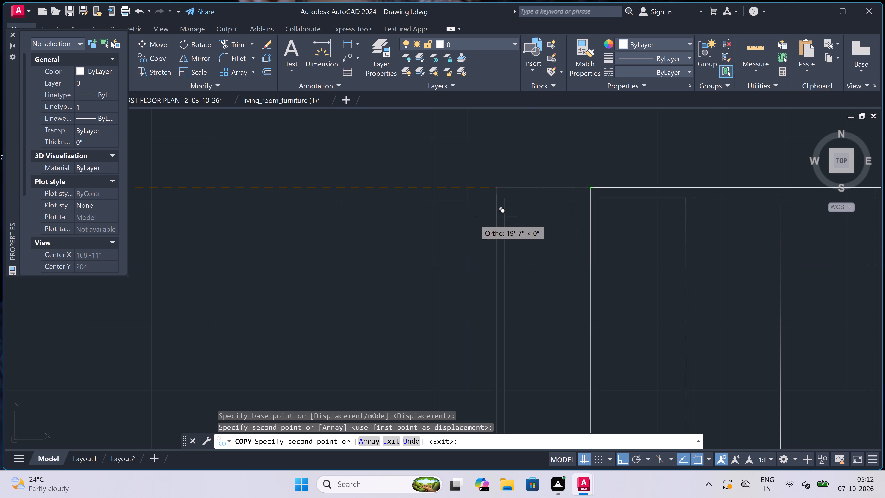
With Ortho off, place another copy of the detailed window on the upper-left window outline, matching its top-left corner.
{"action": "scroll", "coordinate": [466, 220], "scroll_direction": "down", "scroll_amount": 3}
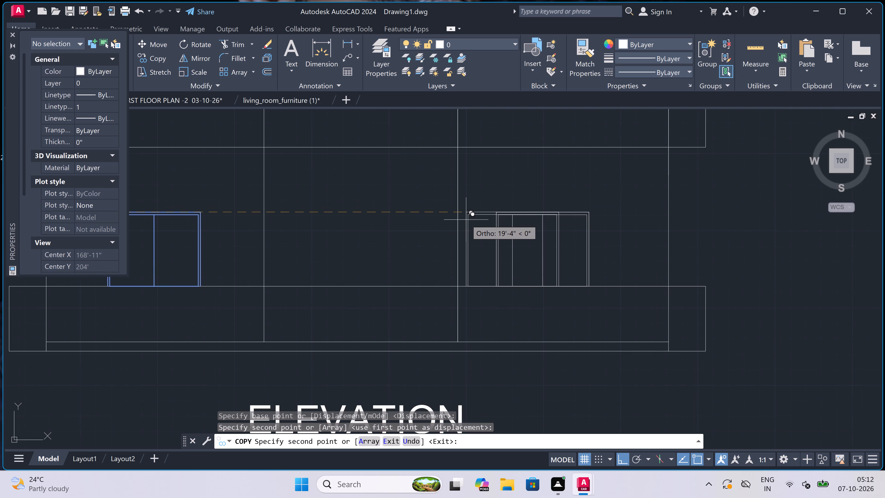
{"action": "scroll", "coordinate": [466, 220], "scroll_direction": "down", "scroll_amount": 2}
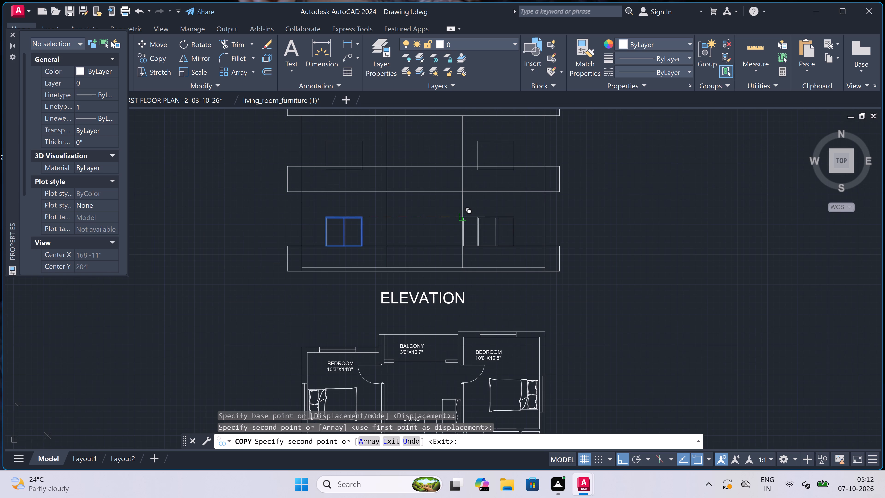
{"action": "scroll", "coordinate": [434, 213], "scroll_direction": "down", "scroll_amount": 2}
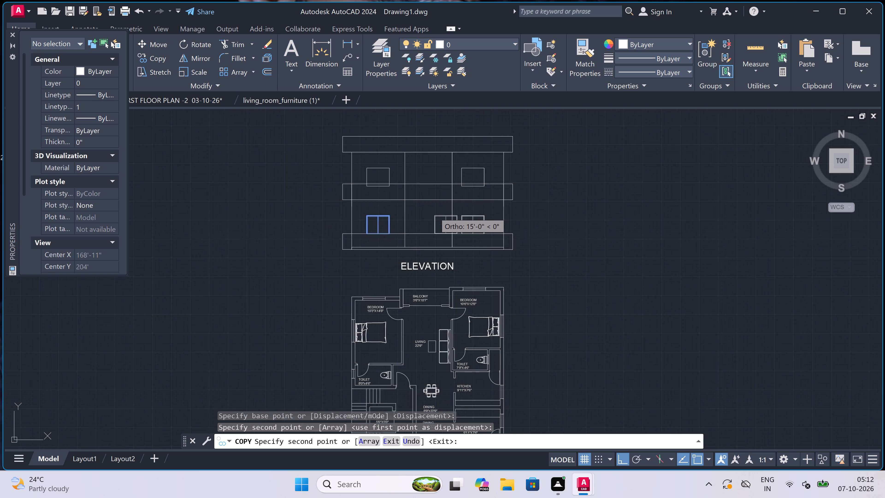
{"action": "scroll", "coordinate": [434, 213], "scroll_direction": "down", "scroll_amount": 1}
{"action": "key", "text": "F8"}
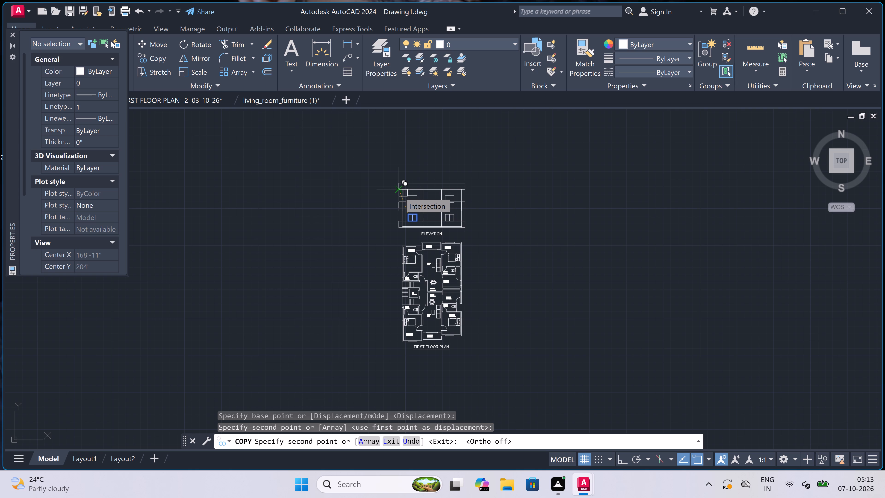
{"action": "scroll", "coordinate": [402, 194], "scroll_direction": "up", "scroll_amount": 3}
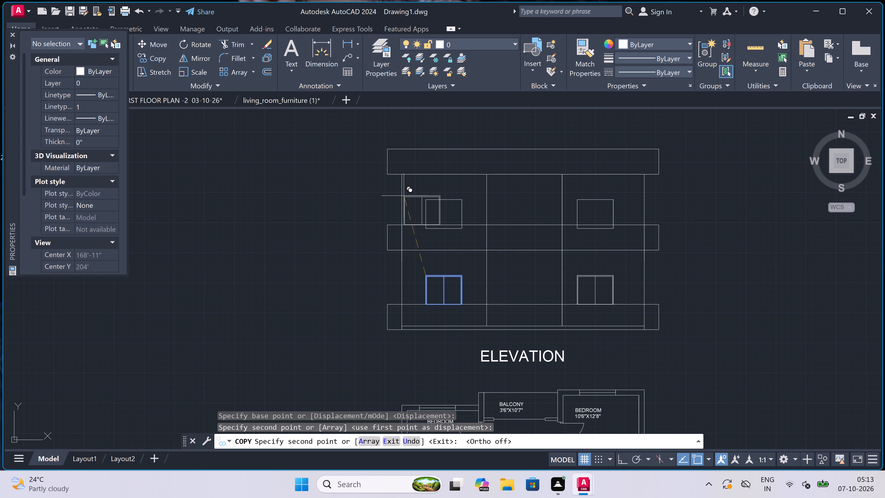
{"action": "scroll", "coordinate": [422, 192], "scroll_direction": "up", "scroll_amount": 3}
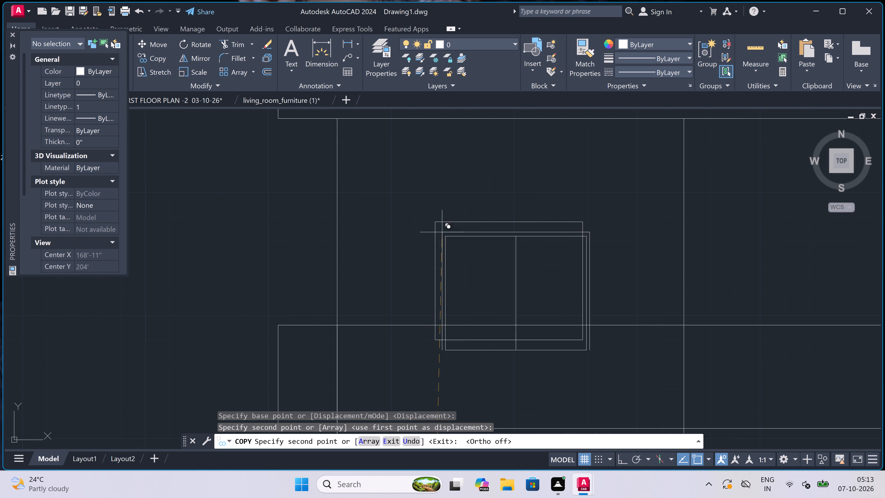
{"action": "scroll", "coordinate": [432, 220], "scroll_direction": "up", "scroll_amount": 3}
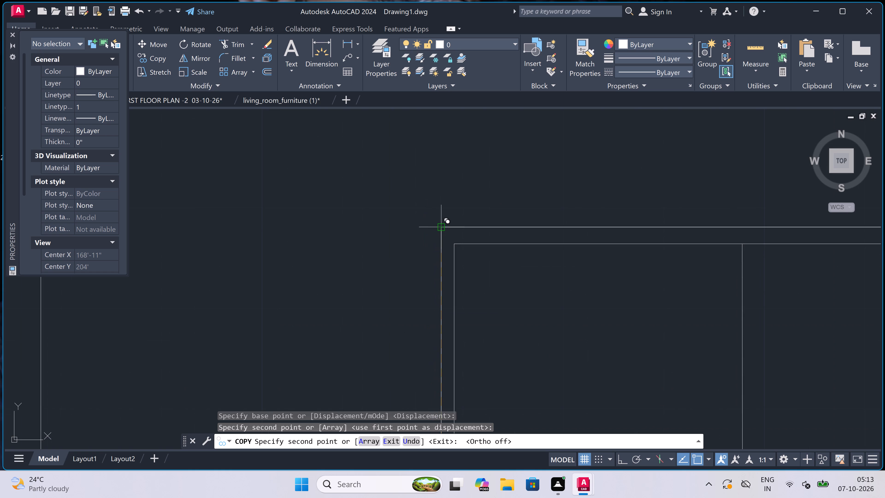
{"action": "left_click", "coordinate": [442, 230]}
Place a further copy of the detailed window on the upper-right window outline at its top-left corner and end the copying.
{"action": "scroll", "coordinate": [395, 215], "scroll_direction": "down", "scroll_amount": 5}
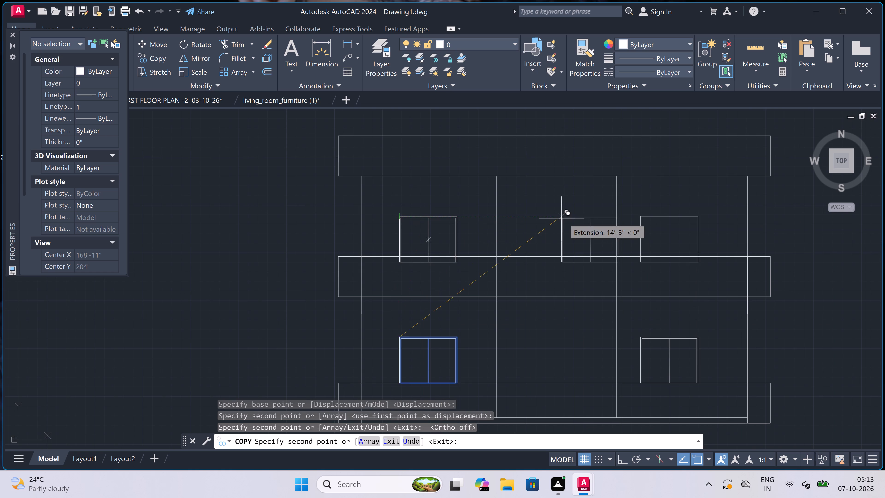
{"action": "scroll", "coordinate": [565, 220], "scroll_direction": "up", "scroll_amount": 2}
{"action": "scroll", "coordinate": [531, 221], "scroll_direction": "down", "scroll_amount": 1}
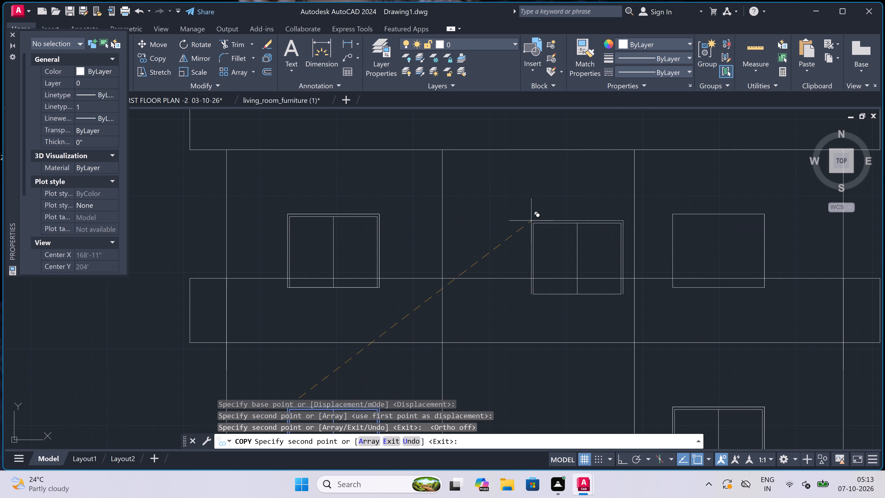
{"action": "scroll", "coordinate": [684, 213], "scroll_direction": "up", "scroll_amount": 3}
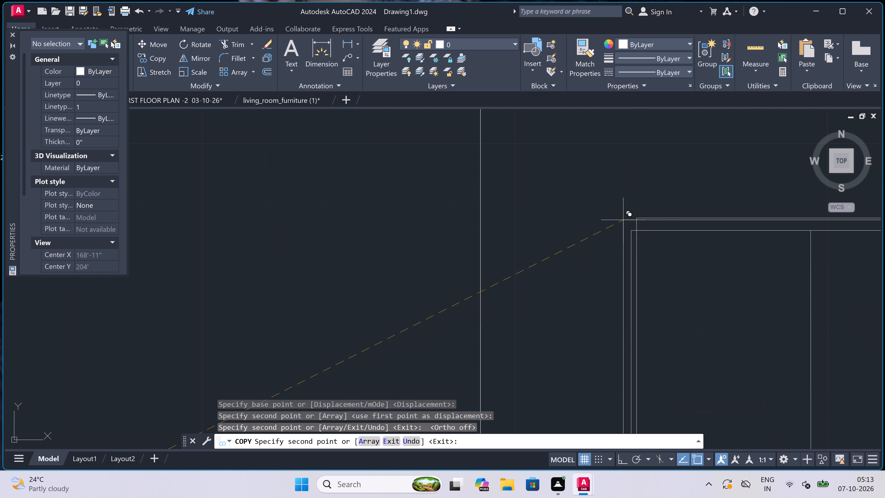
{"action": "left_click", "coordinate": [637, 219]}
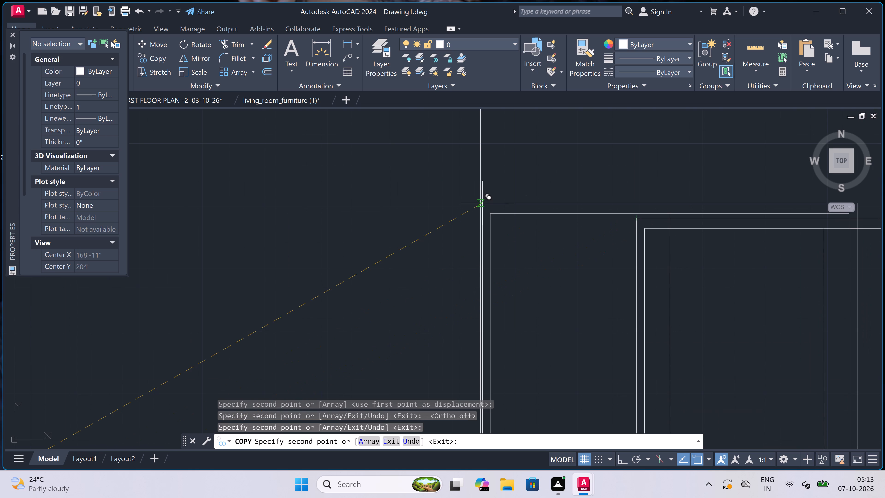
{"action": "key", "text": "Escape"}
Trim the right outer vertical inside the middle slab band and the upper-right window's lines hanging below the band's top line.
{"action": "scroll", "coordinate": [482, 202], "scroll_direction": "down", "scroll_amount": 5}
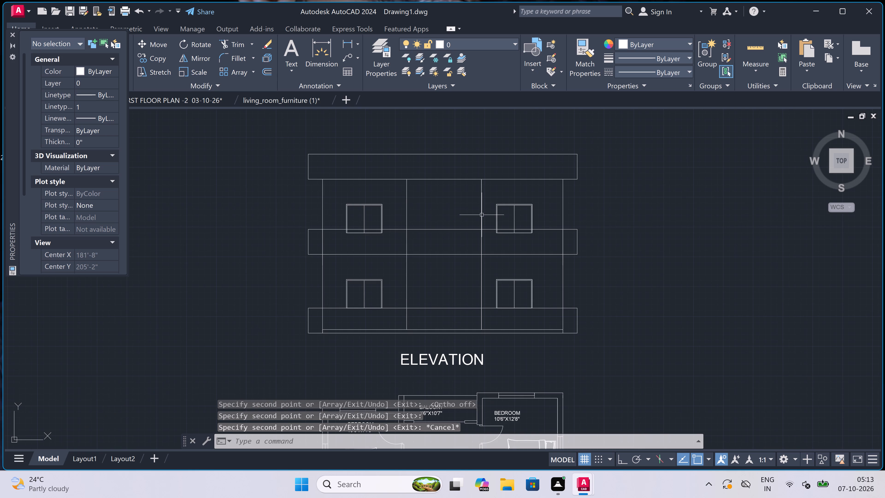
{"action": "type", "text": "tr"}
{"action": "key", "text": "space"}
{"action": "scroll", "coordinate": [526, 234], "scroll_direction": "up", "scroll_amount": 4}
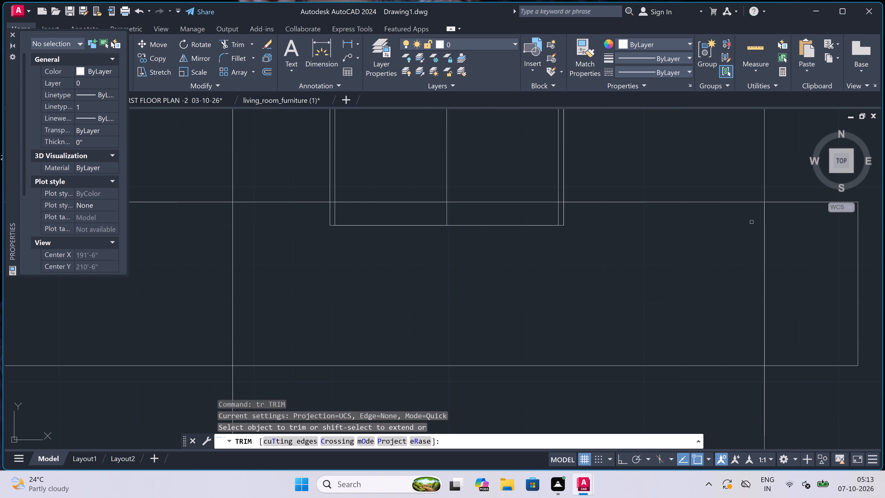
{"action": "double_click", "coordinate": [775, 219]}
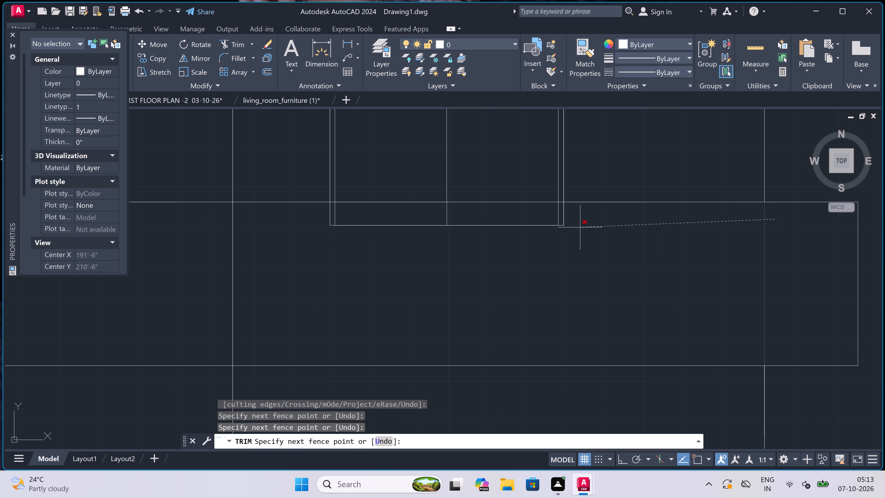
{"action": "left_click_drag", "start_coordinate": [259, 210], "coordinate": [261, 211]}
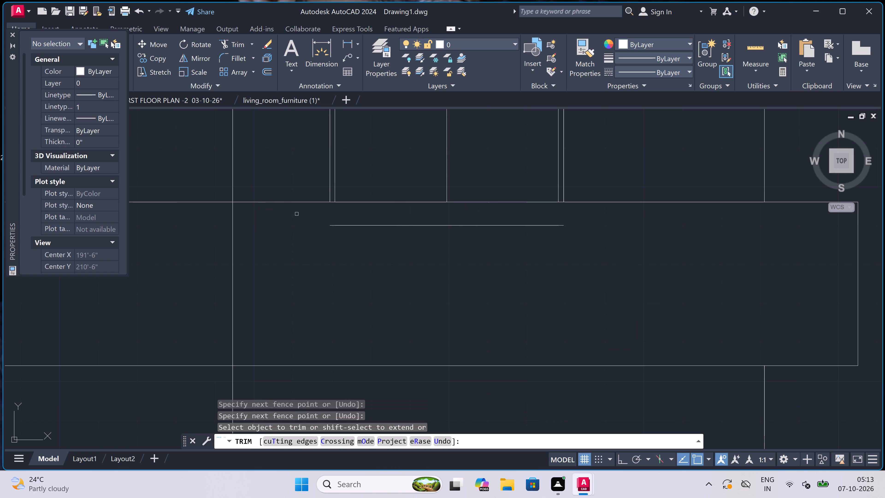
{"action": "left_click", "coordinate": [375, 219]}
{"action": "left_click", "coordinate": [375, 244]}
{"action": "scroll", "coordinate": [586, 236], "scroll_direction": "up", "scroll_amount": 3}
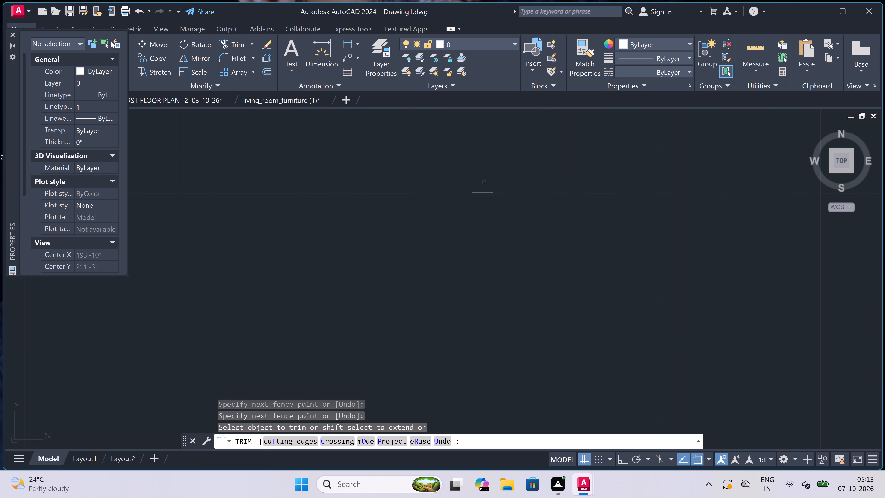
{"action": "left_click", "coordinate": [484, 183]}
{"action": "left_click", "coordinate": [484, 222]}
Trim the two inner wall verticals where they cross the middle slab band.
{"action": "scroll", "coordinate": [516, 212], "scroll_direction": "down", "scroll_amount": 9}
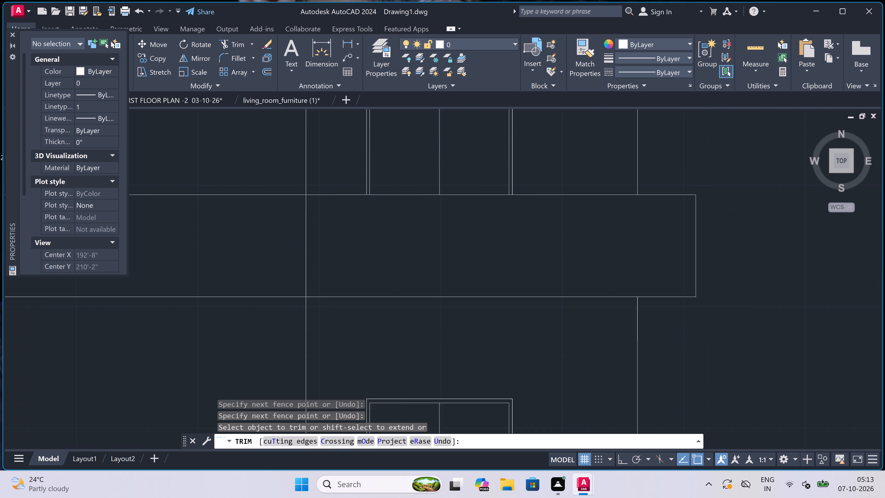
{"action": "scroll", "coordinate": [399, 212], "scroll_direction": "up", "scroll_amount": 3}
{"action": "left_click", "coordinate": [341, 227]}
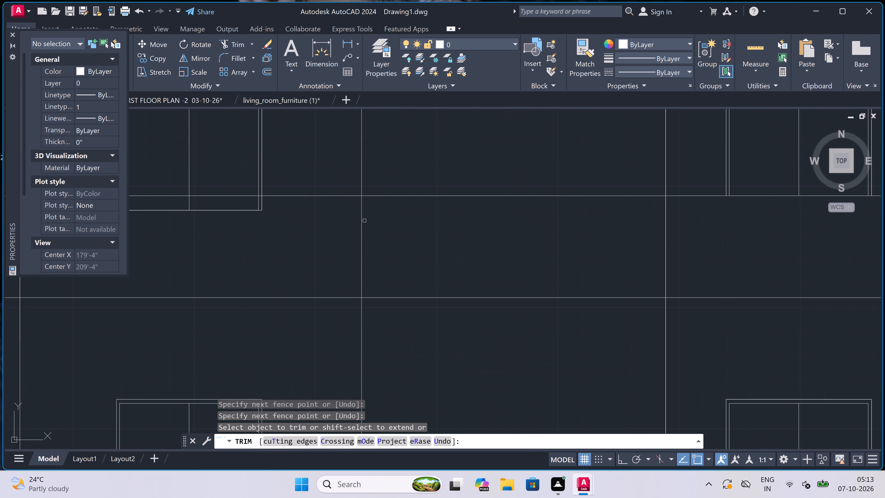
{"action": "left_click", "coordinate": [709, 229]}
Trim the upper-left window's vertical lines below the middle slab band's top line and remove its leftover bottom line inside the band.
{"action": "scroll", "coordinate": [593, 231], "scroll_direction": "down", "scroll_amount": 4}
{"action": "scroll", "coordinate": [545, 230], "scroll_direction": "up", "scroll_amount": 4}
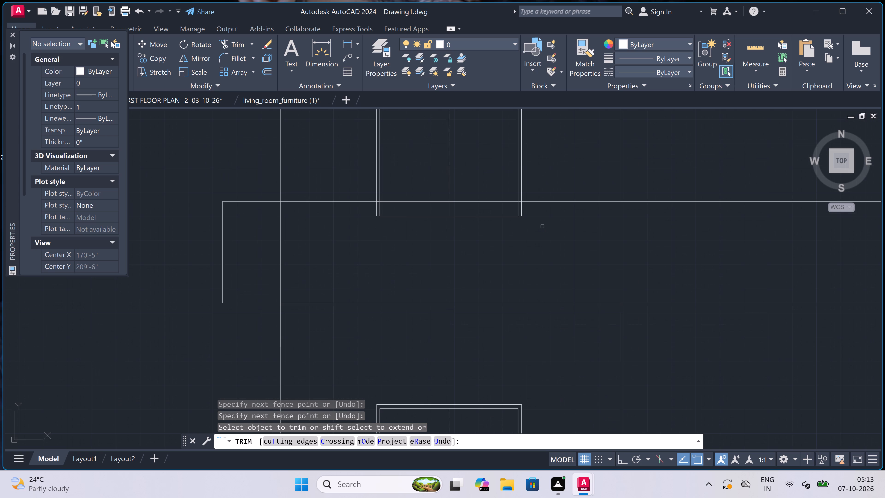
{"action": "scroll", "coordinate": [401, 205], "scroll_direction": "up", "scroll_amount": 3}
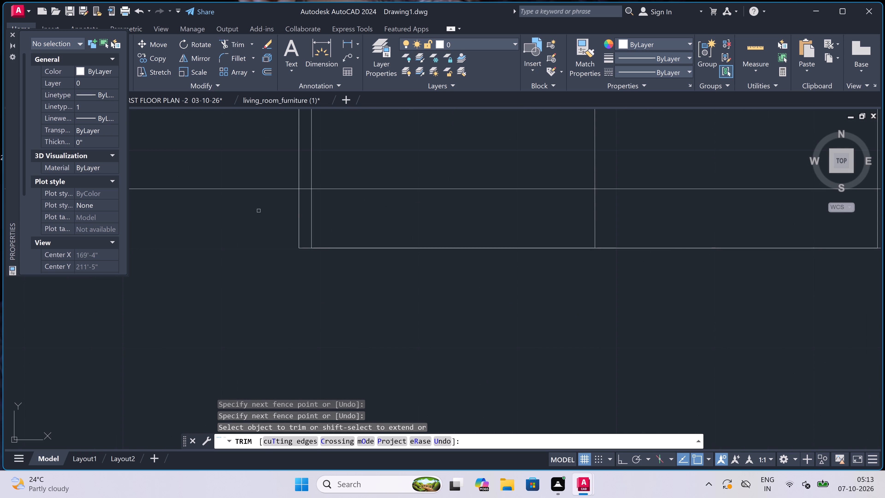
{"action": "left_click", "coordinate": [254, 212]}
{"action": "scroll", "coordinate": [629, 206], "scroll_direction": "down", "scroll_amount": 3}
{"action": "scroll", "coordinate": [695, 204], "scroll_direction": "up", "scroll_amount": 1}
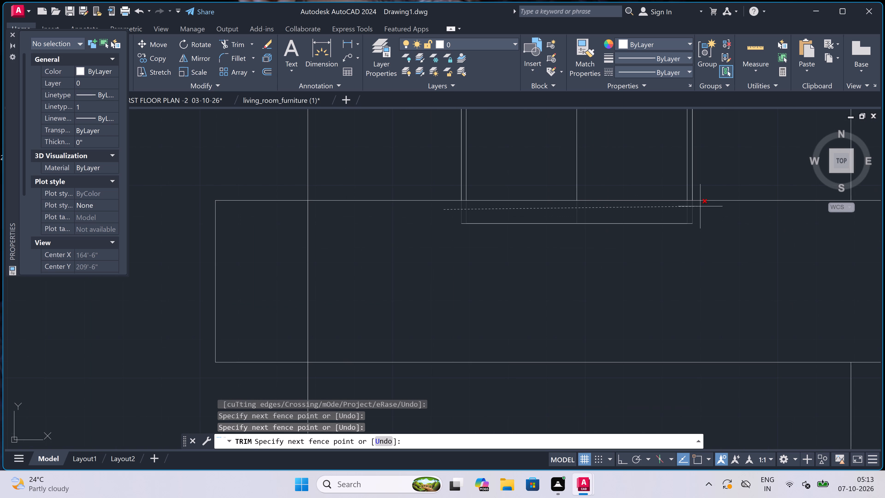
{"action": "scroll", "coordinate": [711, 212], "scroll_direction": "up", "scroll_amount": 3}
{"action": "left_click", "coordinate": [699, 215]}
{"action": "scroll", "coordinate": [515, 220], "scroll_direction": "down", "scroll_amount": 4}
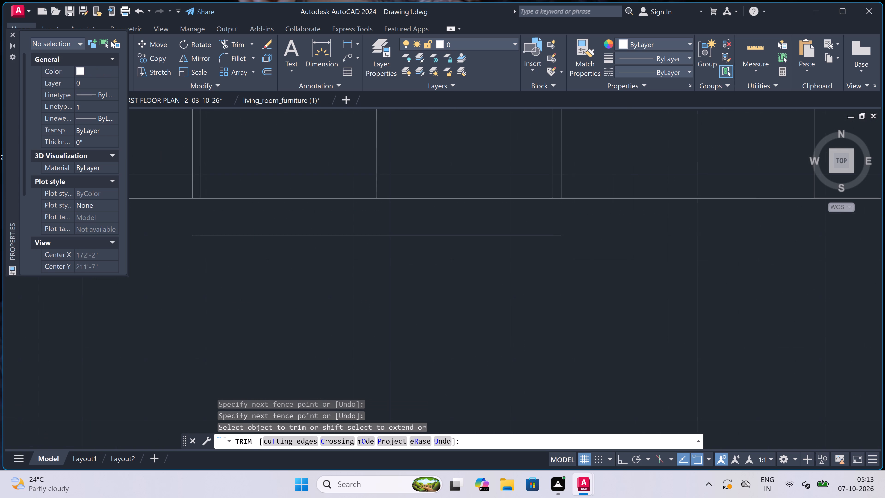
{"action": "left_click", "coordinate": [504, 222]}
{"action": "left_click", "coordinate": [413, 265]}
Trim the left outer wall vertical where it crosses the middle slab band.
{"action": "scroll", "coordinate": [415, 258], "scroll_direction": "down", "scroll_amount": 4}
{"action": "scroll", "coordinate": [358, 257], "scroll_direction": "up", "scroll_amount": 4}
{"action": "double_click", "coordinate": [498, 252]}
{"action": "left_click", "coordinate": [426, 263]}
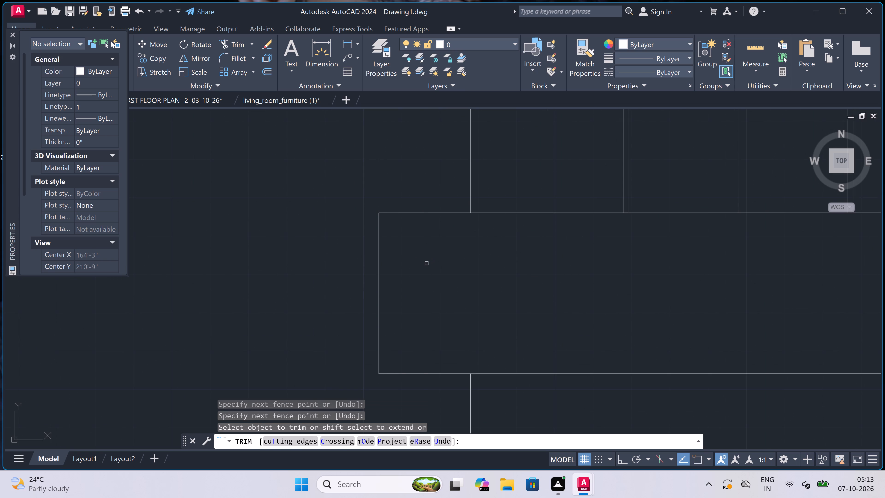
Trim the outer and inner wall verticals where they cross the base band, using one fence across its full width.
{"action": "scroll", "coordinate": [433, 253], "scroll_direction": "down", "scroll_amount": 6}
{"action": "scroll", "coordinate": [443, 276], "scroll_direction": "up", "scroll_amount": 4}
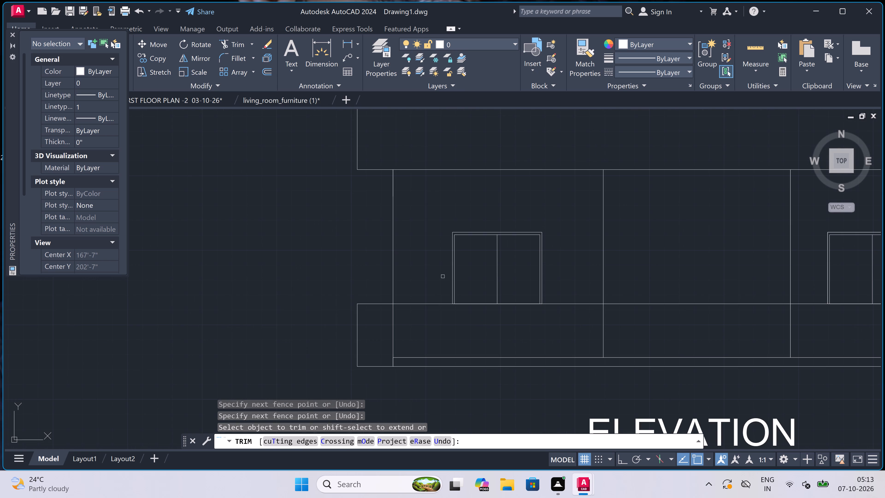
{"action": "left_click", "coordinate": [380, 318]}
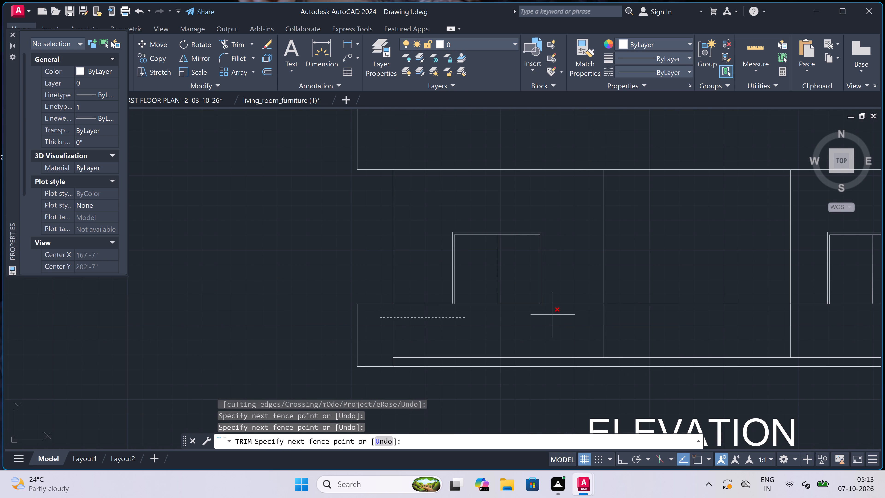
{"action": "scroll", "coordinate": [647, 319], "scroll_direction": "down", "scroll_amount": 4}
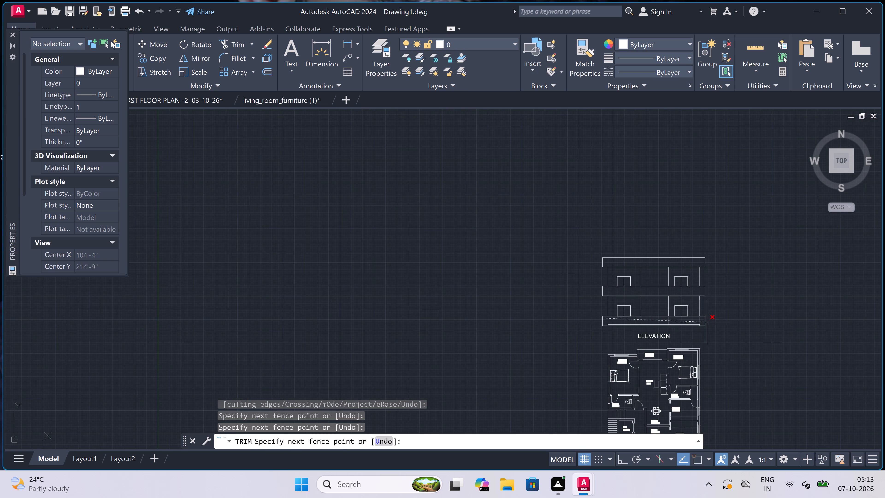
{"action": "scroll", "coordinate": [711, 323], "scroll_direction": "up", "scroll_amount": 4}
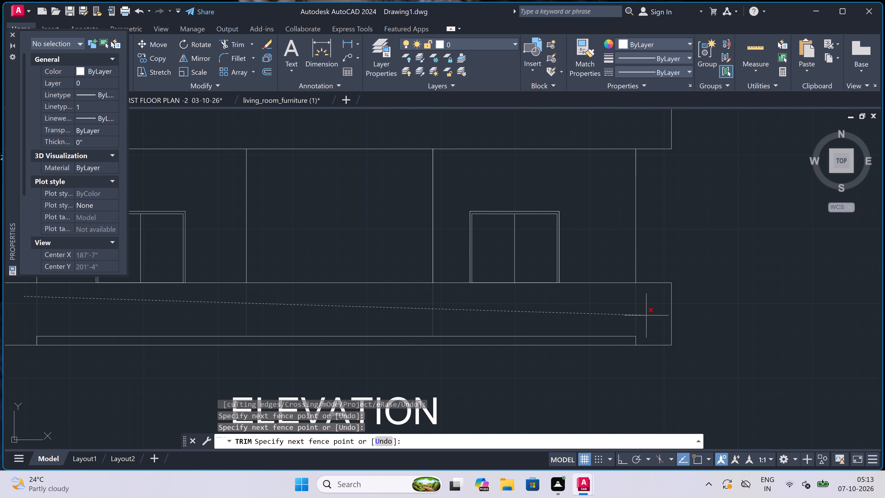
{"action": "left_click", "coordinate": [647, 315]}
Trim away the inner horizontal line near the base band's bottom and the short vertical stubs at both its ends, and end trimming.
{"action": "scroll", "coordinate": [629, 335], "scroll_direction": "up", "scroll_amount": 2}
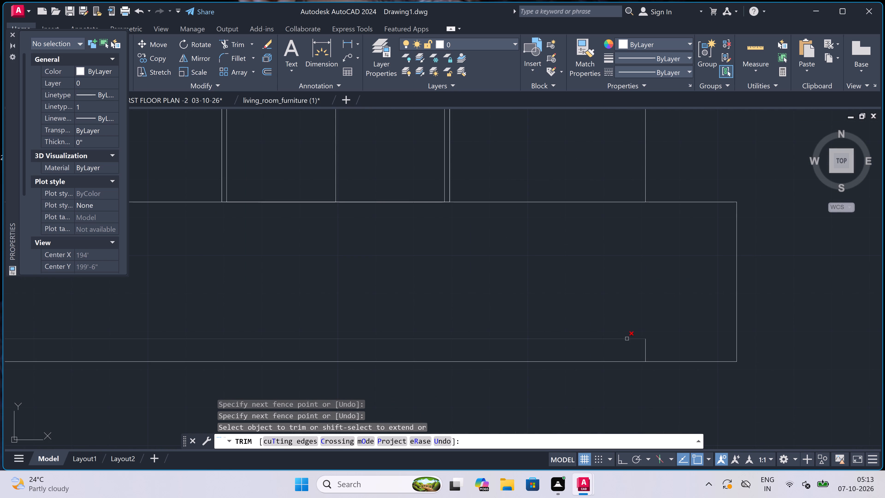
{"action": "left_click", "coordinate": [627, 339]}
{"action": "scroll", "coordinate": [638, 347], "scroll_direction": "up", "scroll_amount": 4}
{"action": "left_click_drag", "start_coordinate": [639, 347], "coordinate": [643, 348]}
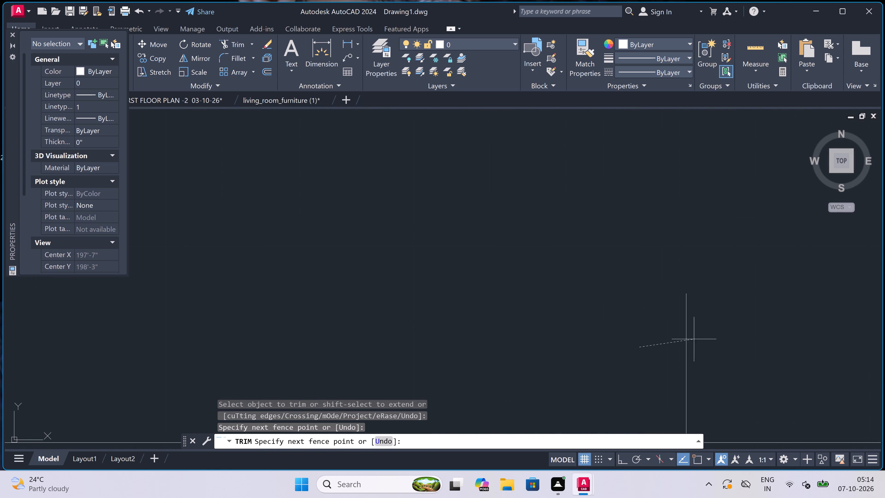
{"action": "left_click_drag", "start_coordinate": [702, 336], "coordinate": [701, 334]}
{"action": "scroll", "coordinate": [512, 273], "scroll_direction": "down", "scroll_amount": 10}
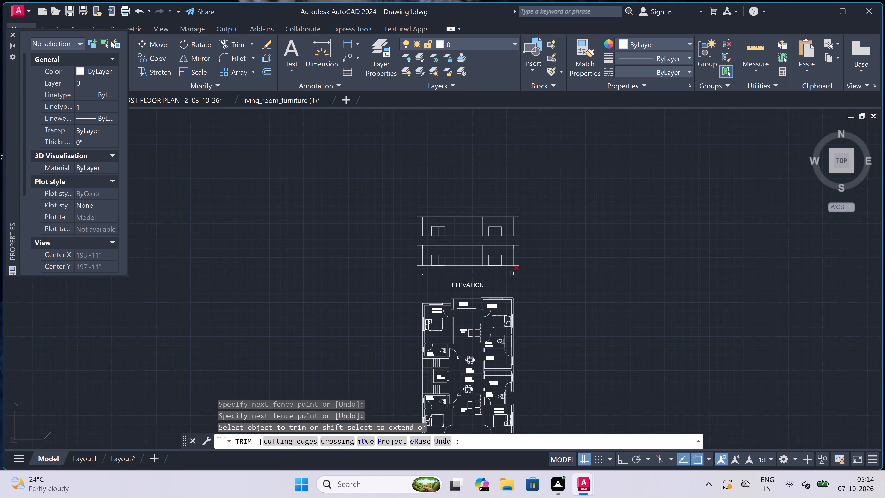
{"action": "scroll", "coordinate": [468, 276], "scroll_direction": "up", "scroll_amount": 2}
{"action": "scroll", "coordinate": [353, 273], "scroll_direction": "up", "scroll_amount": 4}
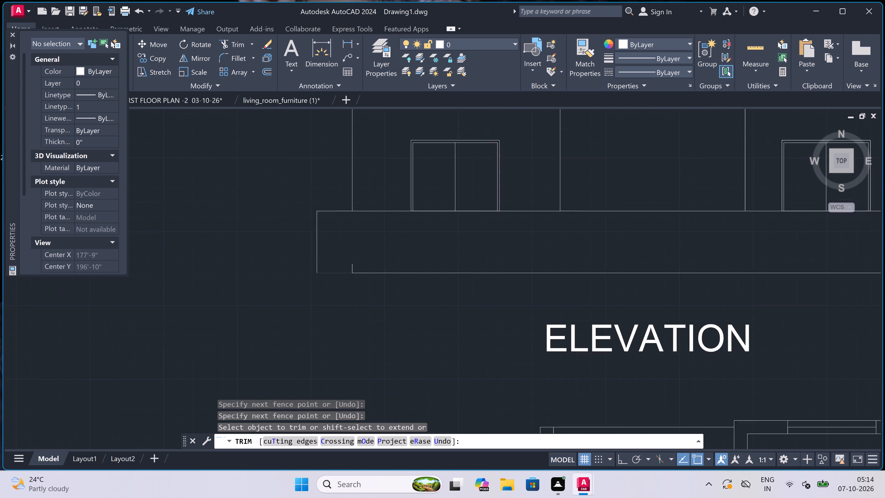
{"action": "left_click", "coordinate": [347, 258]}
{"action": "left_click", "coordinate": [377, 259]}
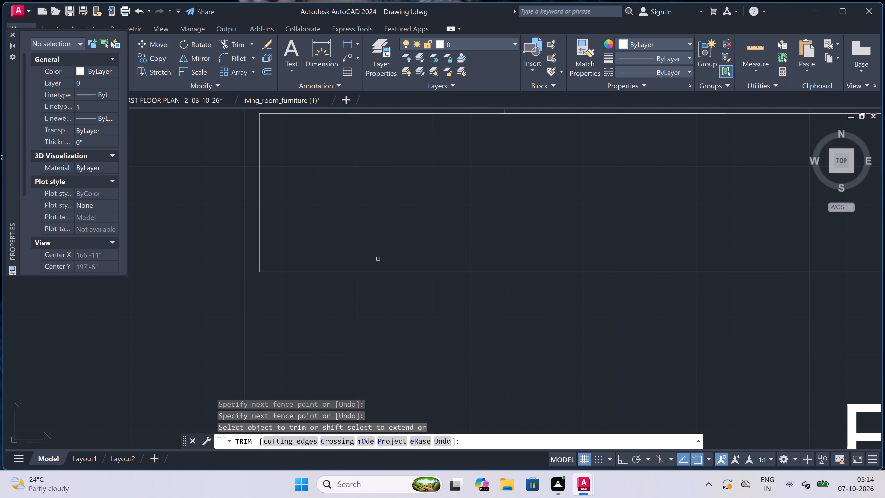
{"action": "scroll", "coordinate": [448, 251], "scroll_direction": "down", "scroll_amount": 5}
{"action": "scroll", "coordinate": [495, 237], "scroll_direction": "down", "scroll_amount": 2}
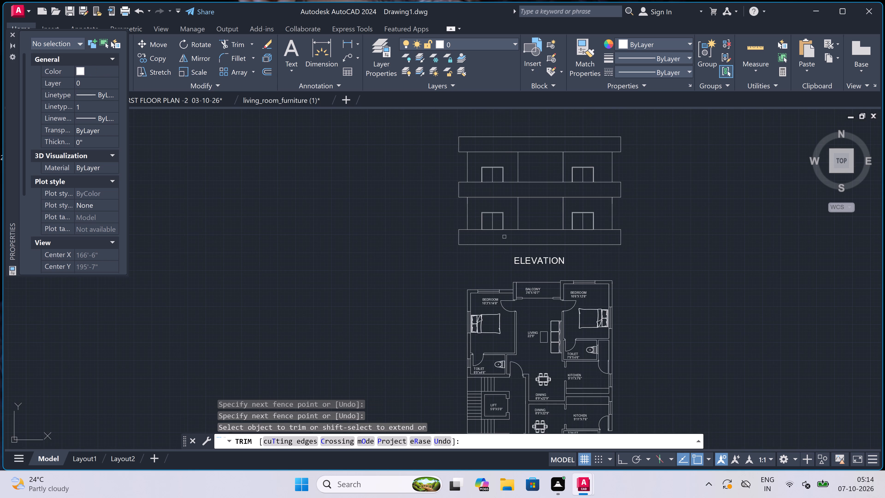
{"action": "scroll", "coordinate": [540, 232], "scroll_direction": "up", "scroll_amount": 1}
{"action": "key", "text": "Escape"}
{"action": "scroll", "coordinate": [535, 242], "scroll_direction": "down", "scroll_amount": 2}
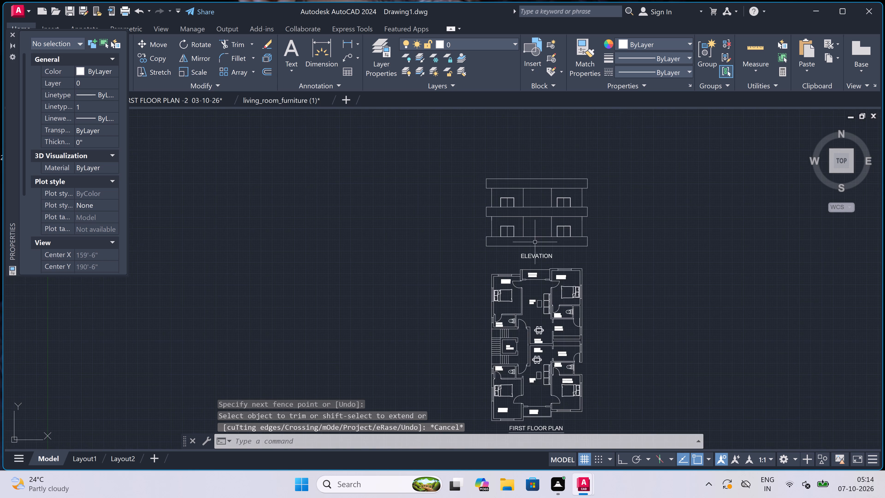
{"action": "scroll", "coordinate": [537, 240], "scroll_direction": "down", "scroll_amount": 1}
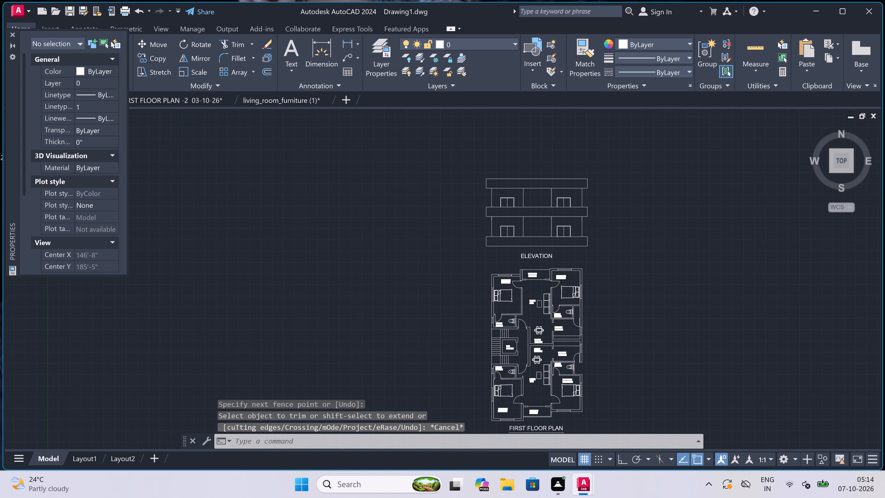
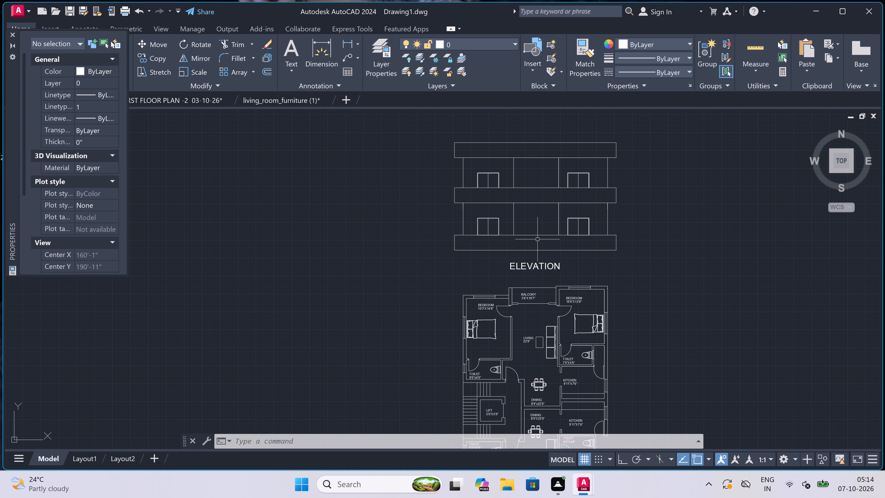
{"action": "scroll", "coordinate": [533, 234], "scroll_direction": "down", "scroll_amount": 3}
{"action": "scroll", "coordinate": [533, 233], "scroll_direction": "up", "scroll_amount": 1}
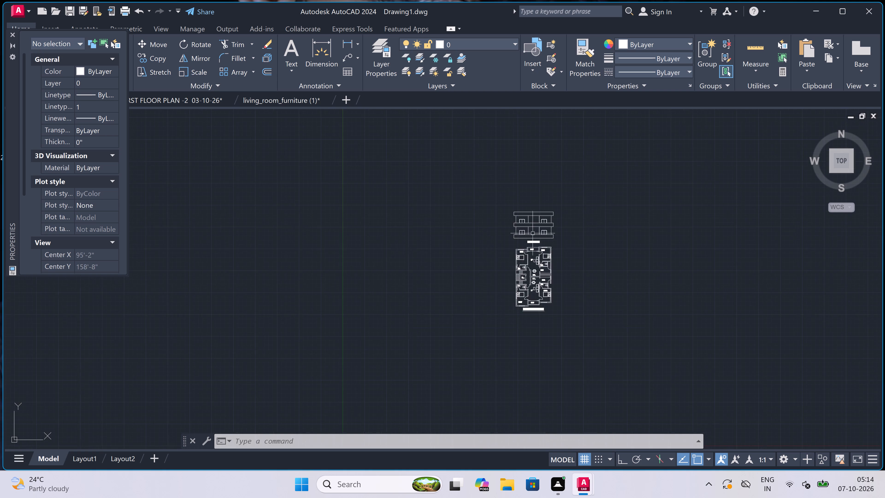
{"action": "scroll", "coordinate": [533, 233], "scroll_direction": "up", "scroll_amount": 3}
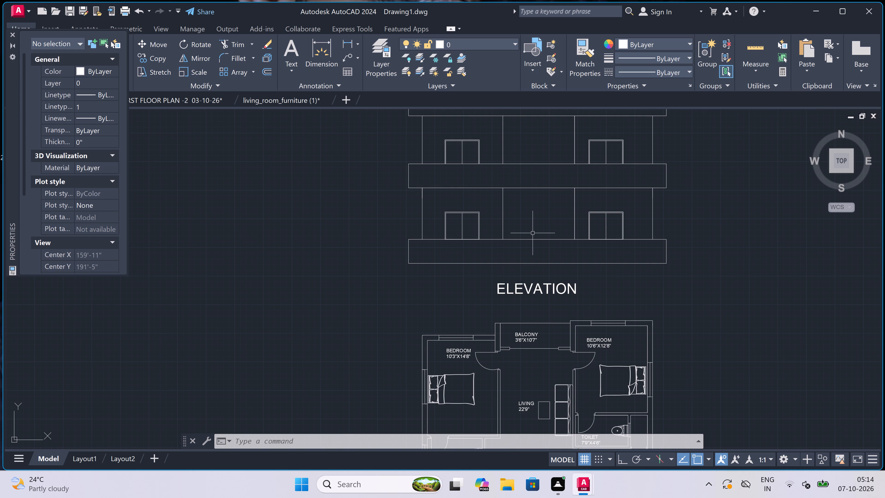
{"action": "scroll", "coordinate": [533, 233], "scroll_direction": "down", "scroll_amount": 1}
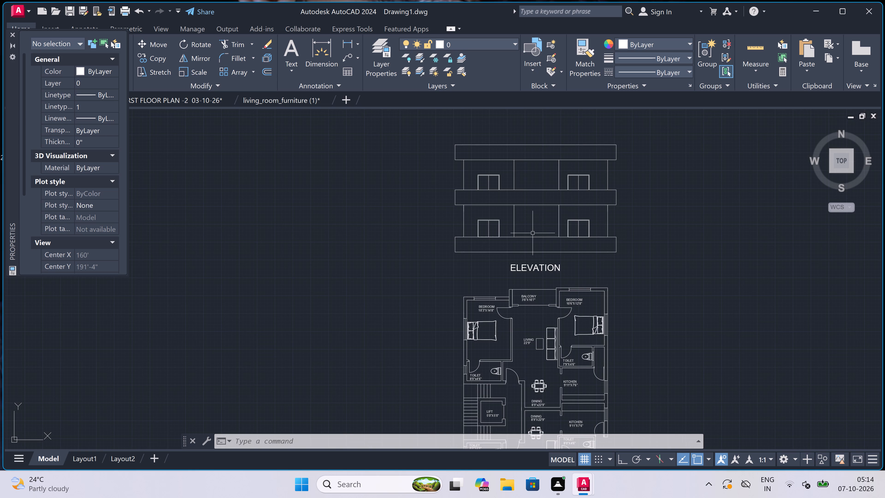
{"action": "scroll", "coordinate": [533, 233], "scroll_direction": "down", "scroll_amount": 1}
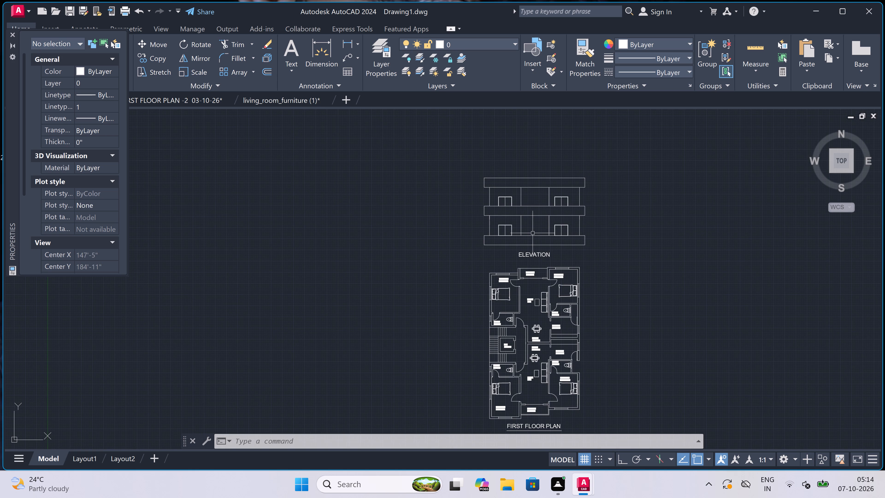
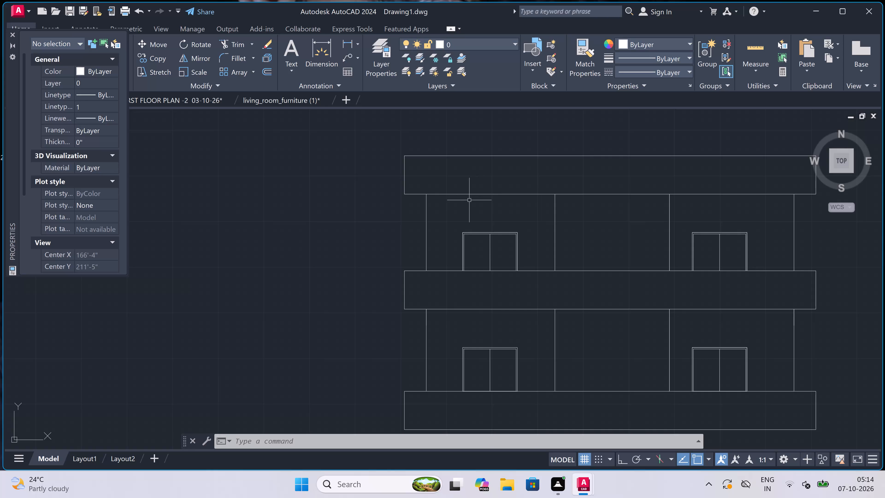
Draw a sloped line from the top slab band's lower-left corner down to the upper storey's left outer wall line.
{"action": "key", "text": "space"}
{"action": "scroll", "coordinate": [392, 181], "scroll_direction": "up", "scroll_amount": 3}
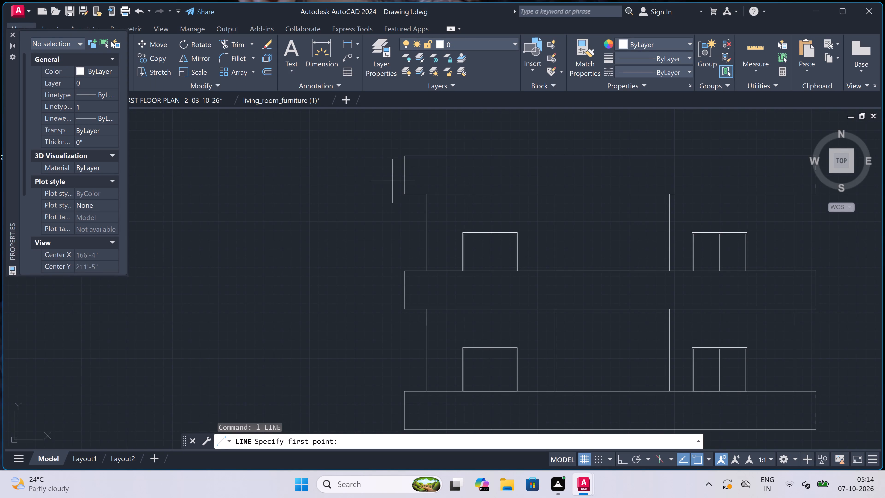
{"action": "left_click", "coordinate": [438, 231]}
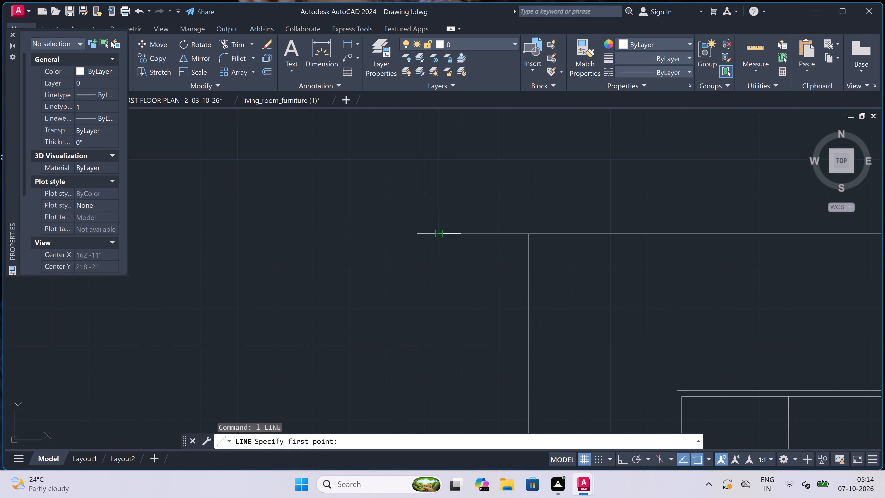
{"action": "left_click", "coordinate": [527, 264]}
{"action": "key", "text": "Escape"}
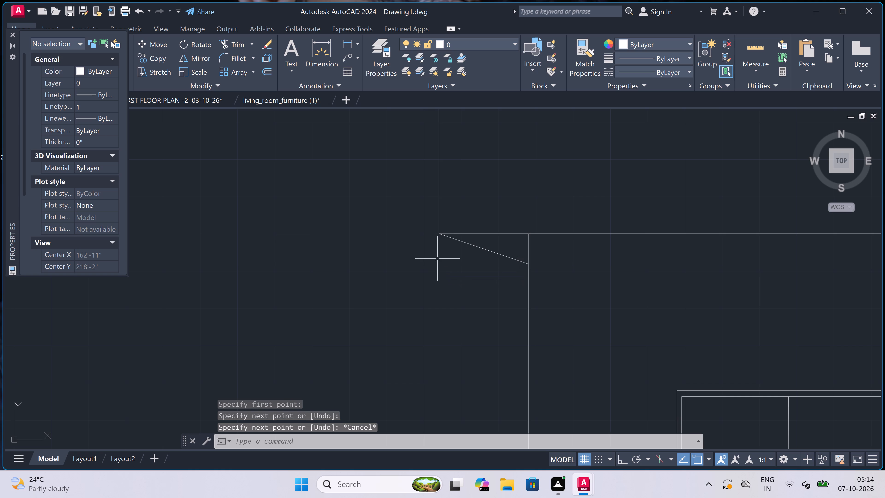
Draw a sloped line from the top band's lower-right corner to the right outer wall, about 2' across and 9" down.
{"action": "scroll", "coordinate": [456, 237], "scroll_direction": "down", "scroll_amount": 3}
{"action": "scroll", "coordinate": [605, 227], "scroll_direction": "down", "scroll_amount": 3}
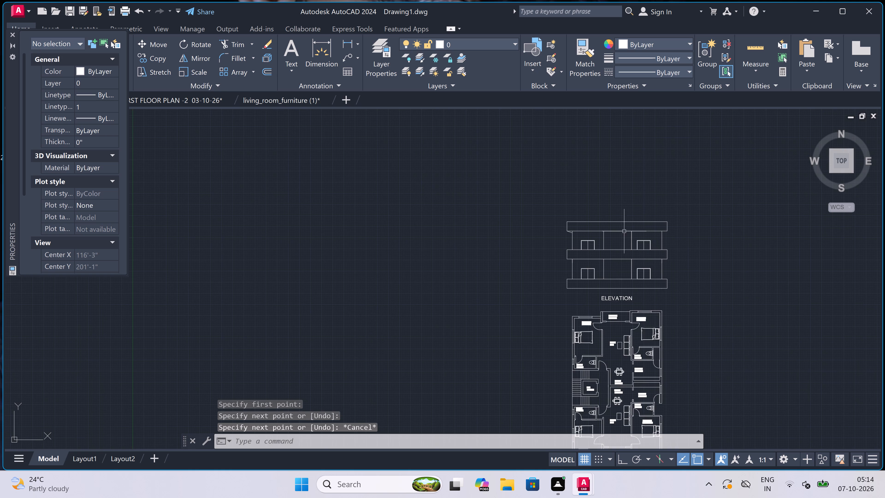
{"action": "scroll", "coordinate": [654, 232], "scroll_direction": "up", "scroll_amount": 4}
{"action": "scroll", "coordinate": [720, 225], "scroll_direction": "up", "scroll_amount": 2}
{"action": "key", "text": "space"}
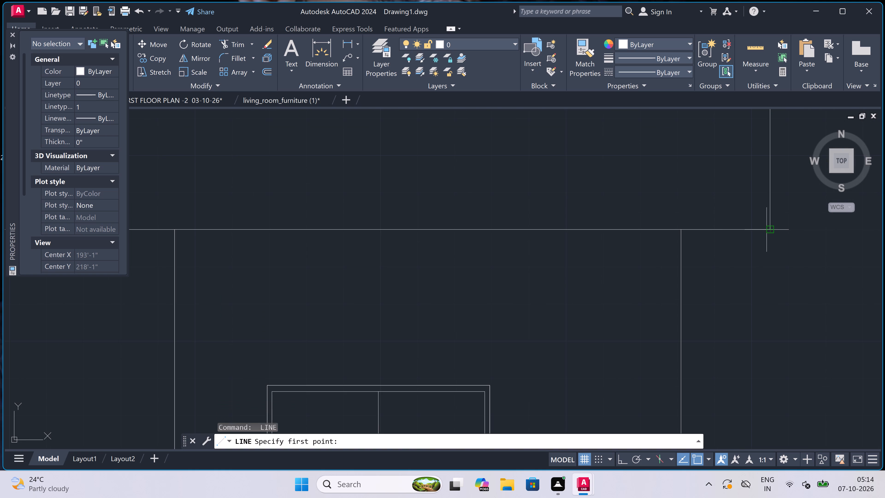
{"action": "left_click_drag", "start_coordinate": [770, 229], "coordinate": [770, 231]}
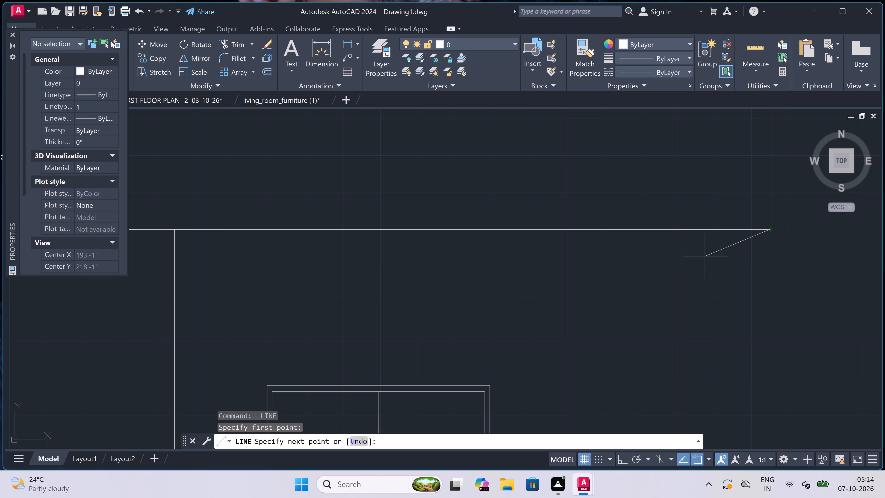
{"action": "left_click", "coordinate": [681, 261]}
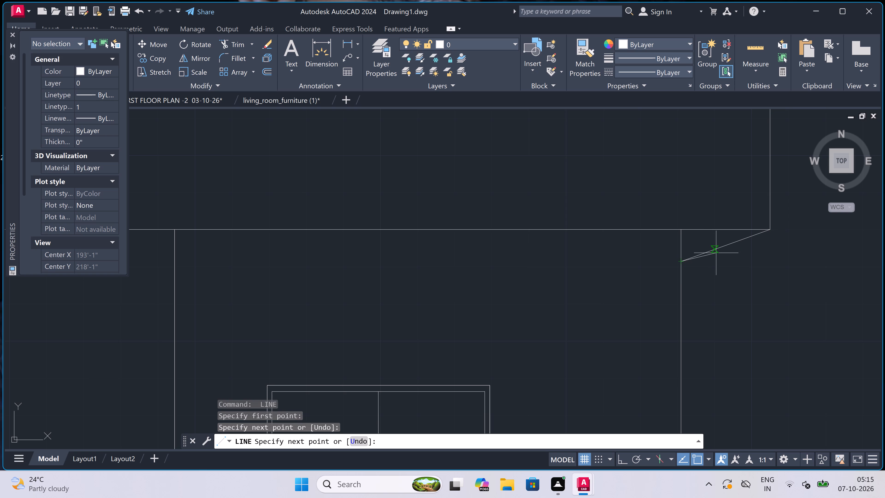
{"action": "key", "text": "Escape"}
Copy both sloped lines straight down from the top band's lower-left corner to the middle band's lower-left corner, with Ortho on.
{"action": "left_click", "coordinate": [715, 249]}
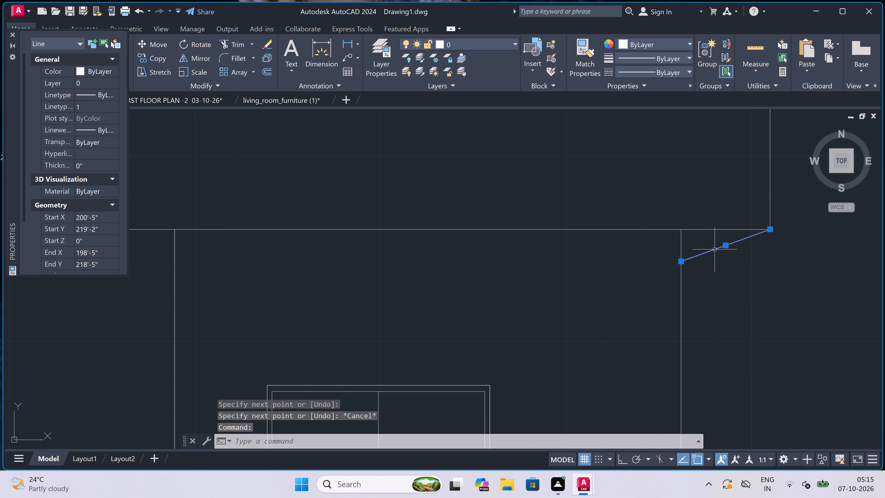
{"action": "scroll", "coordinate": [715, 249], "scroll_direction": "down", "scroll_amount": 4}
{"action": "scroll", "coordinate": [495, 260], "scroll_direction": "up", "scroll_amount": 3}
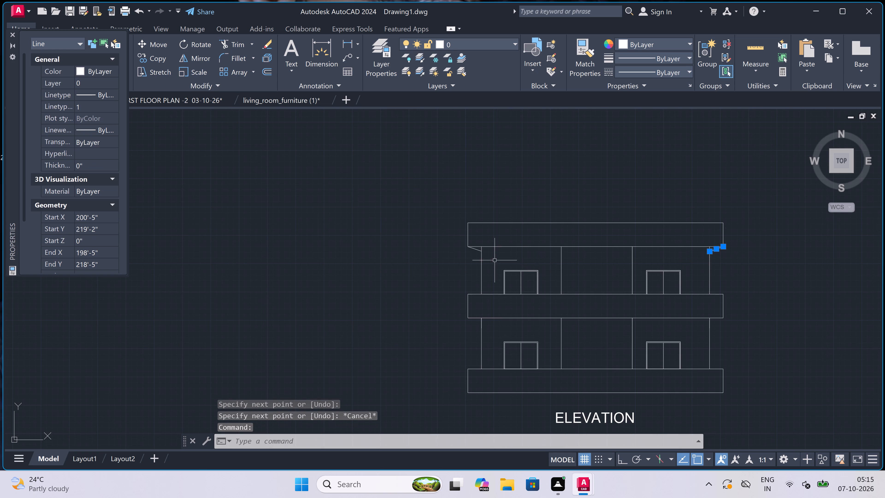
{"action": "left_click", "coordinate": [420, 207]}
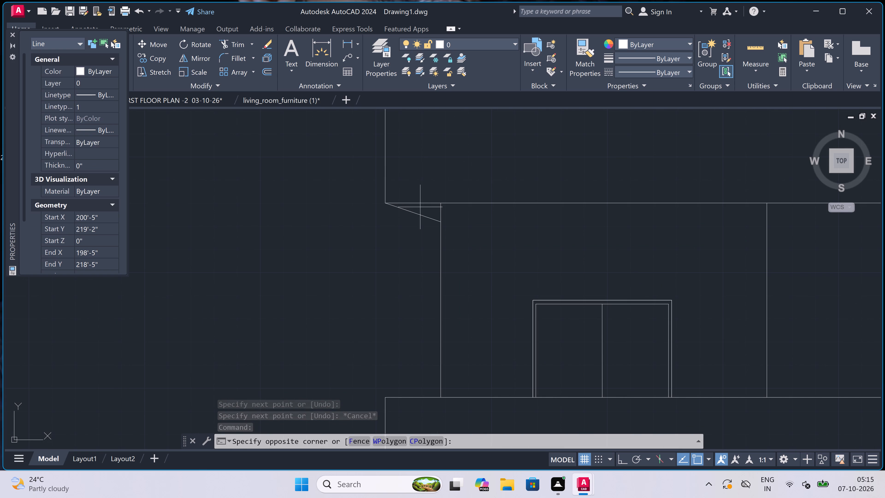
{"action": "left_click", "coordinate": [402, 234]}
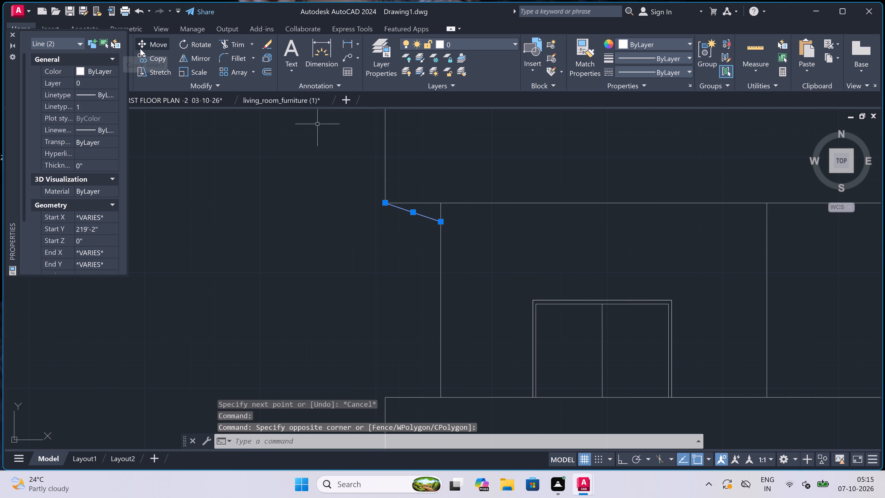
{"action": "left_click", "coordinate": [142, 53]}
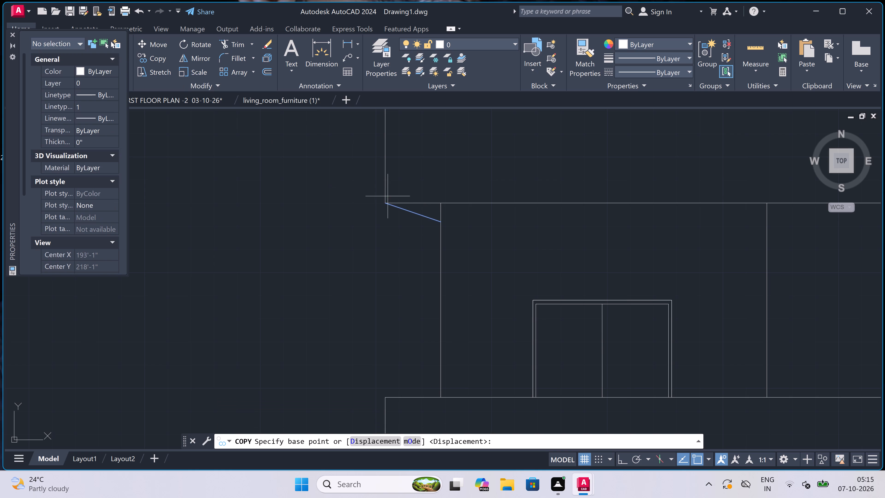
{"action": "left_click", "coordinate": [385, 203]}
{"action": "scroll", "coordinate": [385, 203], "scroll_direction": "down", "scroll_amount": 2}
{"action": "scroll", "coordinate": [394, 332], "scroll_direction": "up", "scroll_amount": 3}
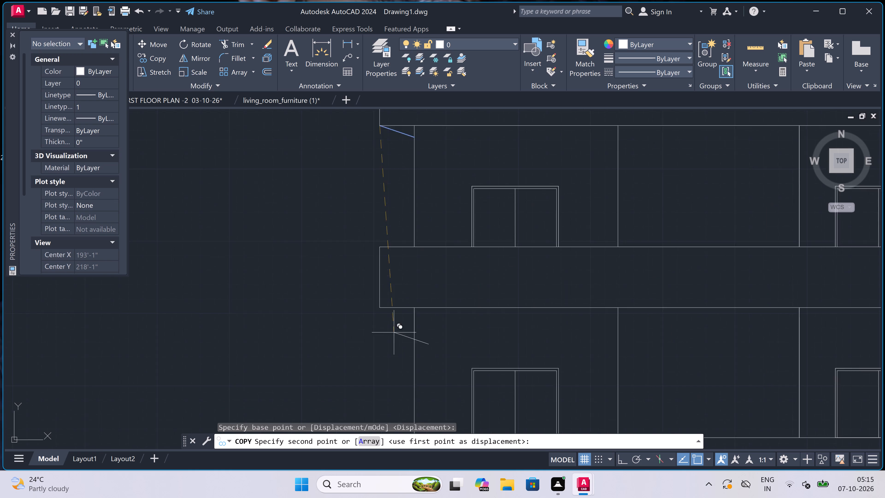
{"action": "key", "text": "F8"}
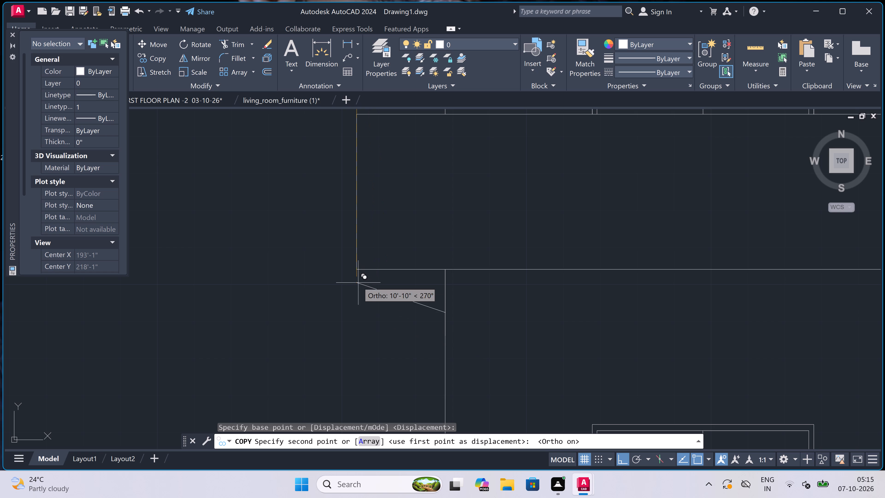
{"action": "left_click", "coordinate": [356, 271]}
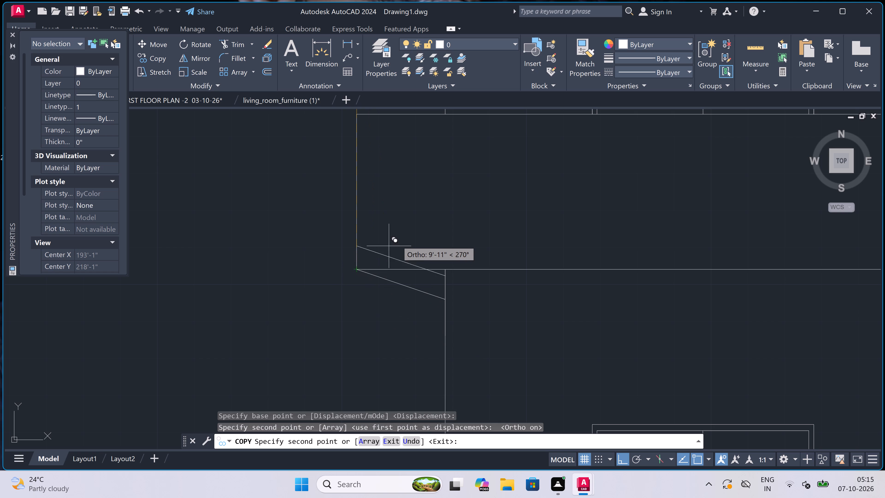
{"action": "scroll", "coordinate": [398, 241], "scroll_direction": "down", "scroll_amount": 3}
{"action": "scroll", "coordinate": [391, 293], "scroll_direction": "down", "scroll_amount": 2}
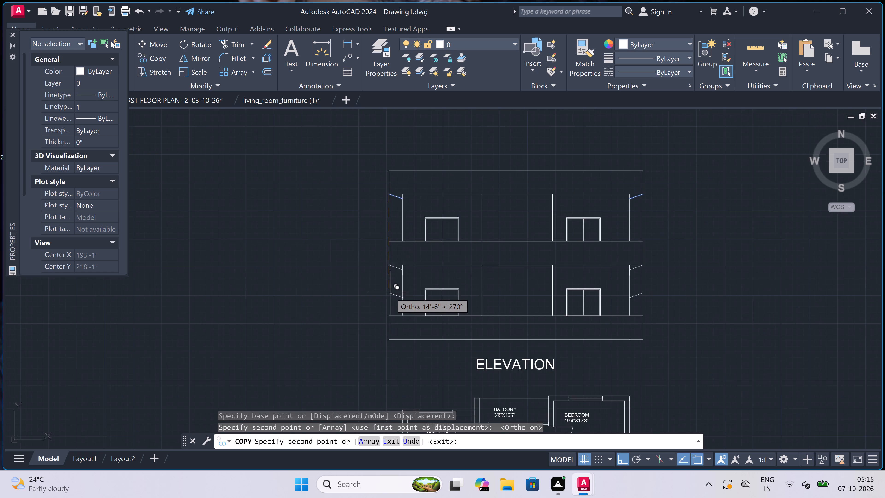
{"action": "key", "text": "Escape"}
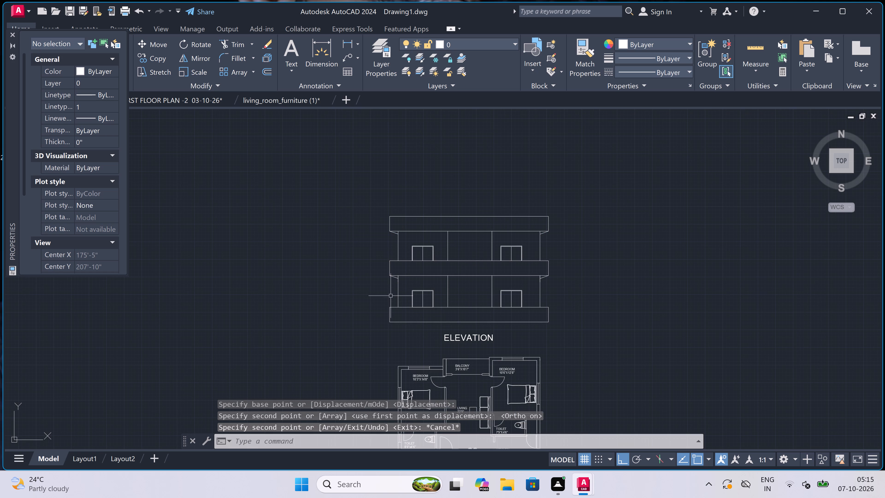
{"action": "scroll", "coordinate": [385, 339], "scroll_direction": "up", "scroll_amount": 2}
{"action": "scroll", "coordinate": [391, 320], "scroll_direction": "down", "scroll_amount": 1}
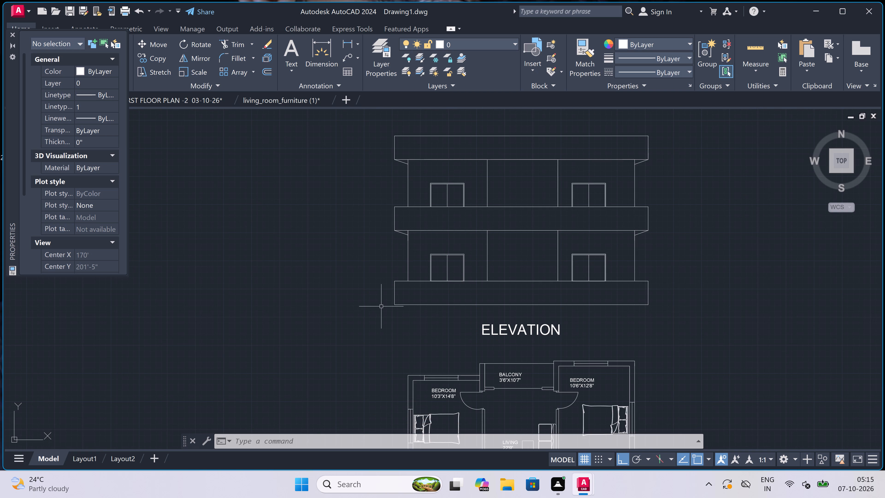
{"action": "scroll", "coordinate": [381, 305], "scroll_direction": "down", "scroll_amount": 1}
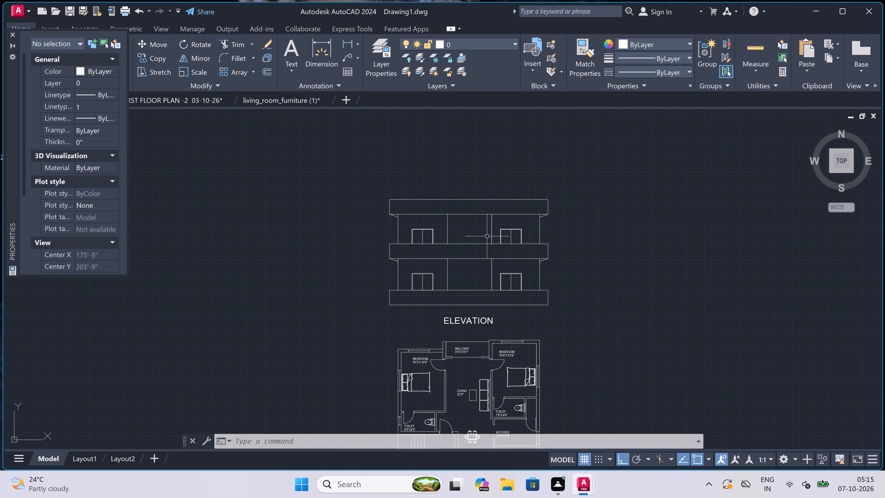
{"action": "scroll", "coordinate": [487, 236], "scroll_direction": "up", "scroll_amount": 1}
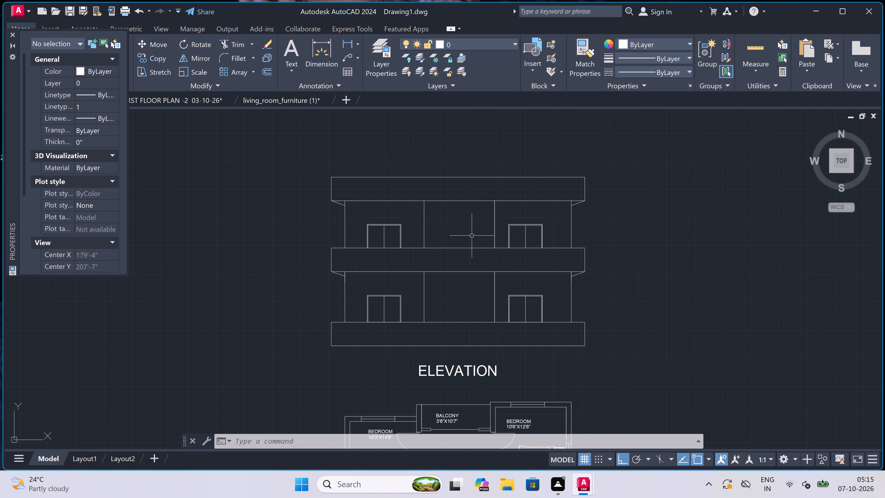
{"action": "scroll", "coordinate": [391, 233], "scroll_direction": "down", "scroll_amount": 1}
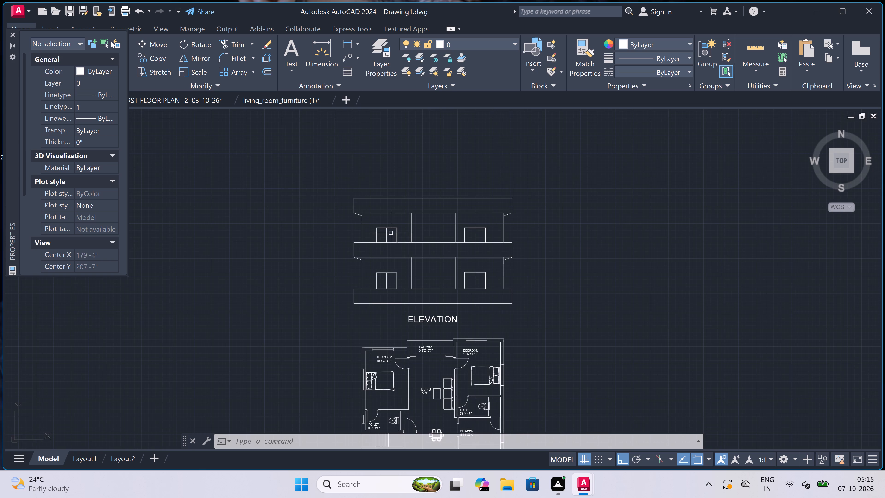
Draw a rectangular border around the elevation and the first floor plan together, with a margin on all sides.
{"action": "scroll", "coordinate": [391, 233], "scroll_direction": "down", "scroll_amount": 2}
{"action": "scroll", "coordinate": [468, 236], "scroll_direction": "up", "scroll_amount": 1}
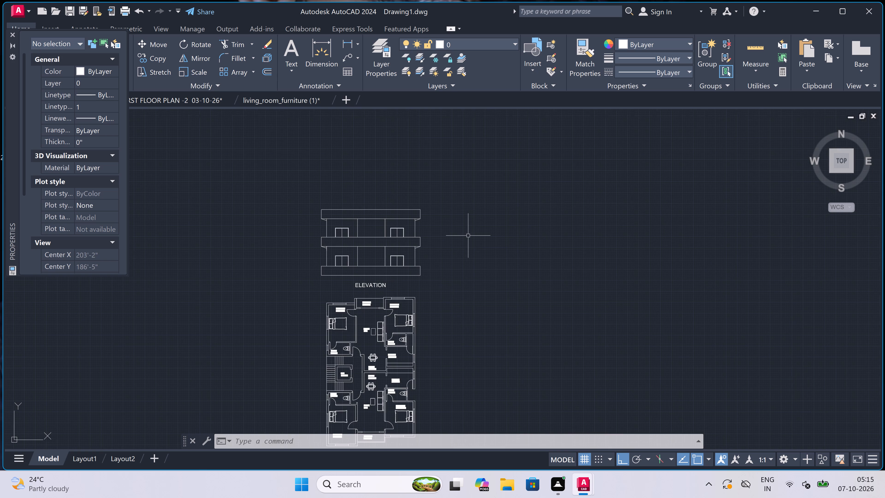
{"action": "scroll", "coordinate": [461, 243], "scroll_direction": "down", "scroll_amount": 1}
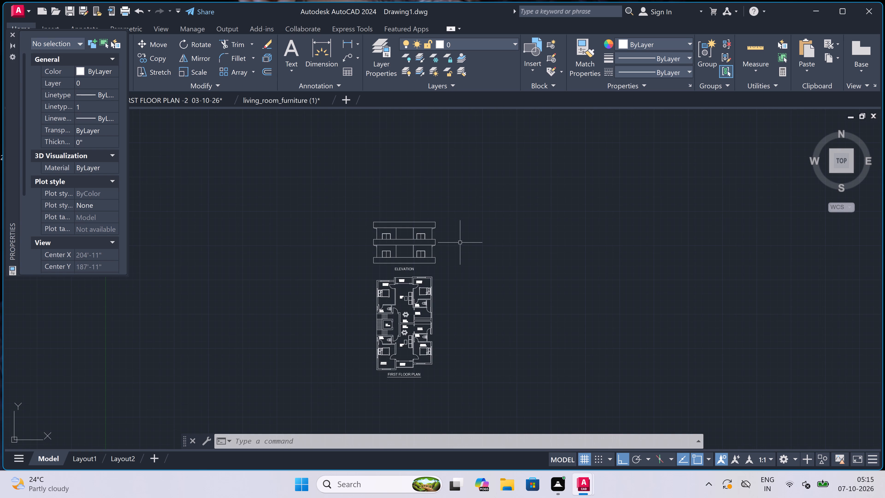
{"action": "type", "text": "rec"}
{"action": "key", "text": "space"}
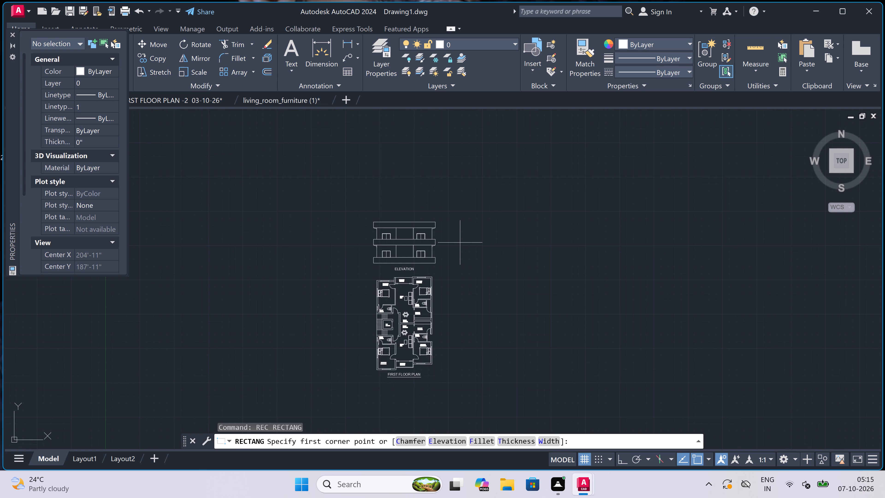
{"action": "left_click", "coordinate": [360, 208]}
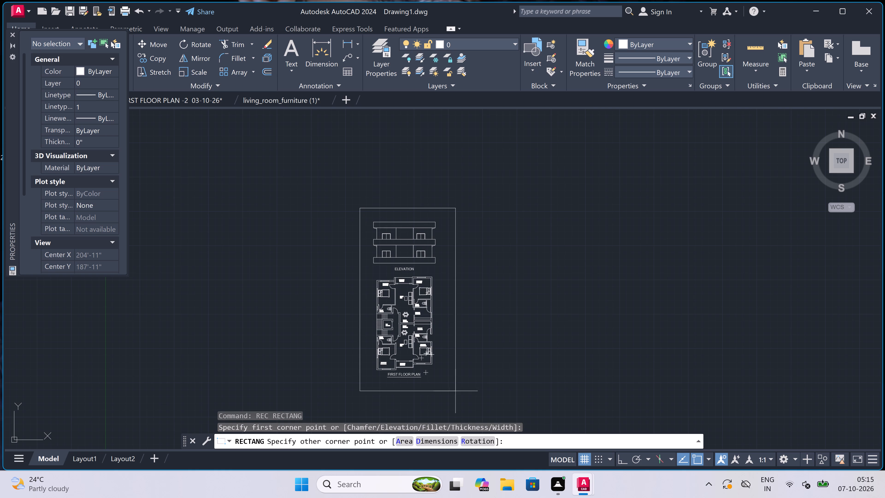
{"action": "left_click", "coordinate": [448, 388]}
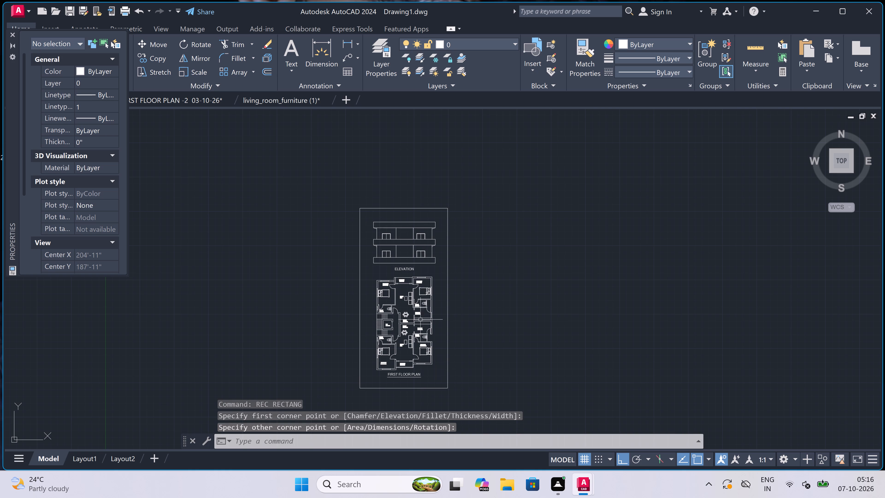
Draw a horizontal underline about 12'-6" long beneath the ELEVATION title, extending slightly past the text at both ends.
{"action": "scroll", "coordinate": [395, 287], "scroll_direction": "up", "scroll_amount": 3}
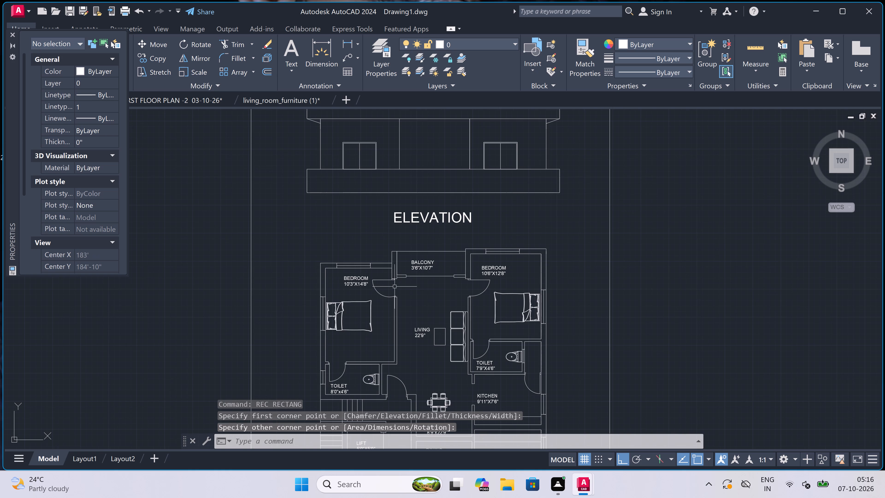
{"action": "scroll", "coordinate": [395, 287], "scroll_direction": "down", "scroll_amount": 2}
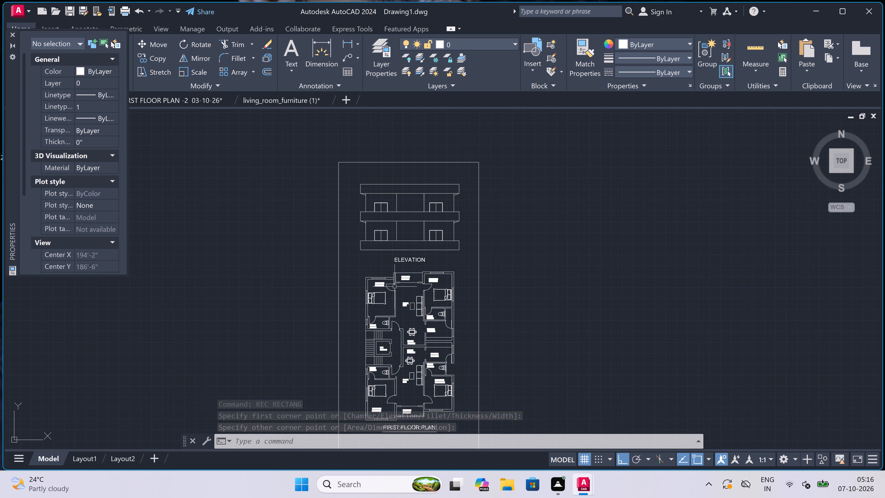
{"action": "scroll", "coordinate": [395, 287], "scroll_direction": "up", "scroll_amount": 1}
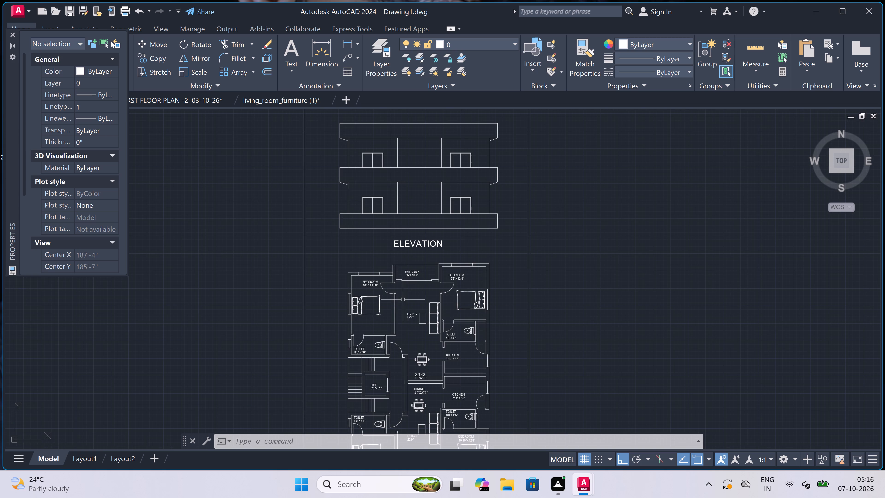
{"action": "left_click", "coordinate": [403, 299]}
{"action": "key", "text": "l"}
{"action": "key", "text": "space"}
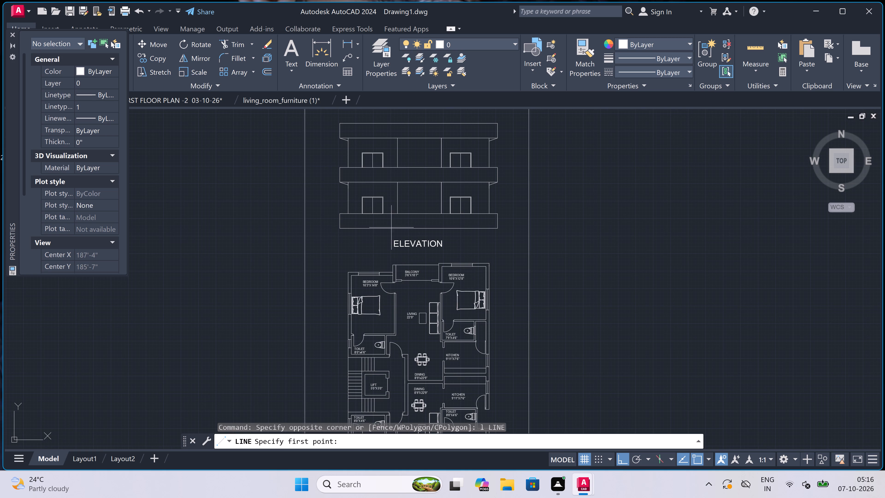
{"action": "scroll", "coordinate": [391, 224], "scroll_direction": "up", "scroll_amount": 1}
{"action": "scroll", "coordinate": [496, 264], "scroll_direction": "up", "scroll_amount": 2}
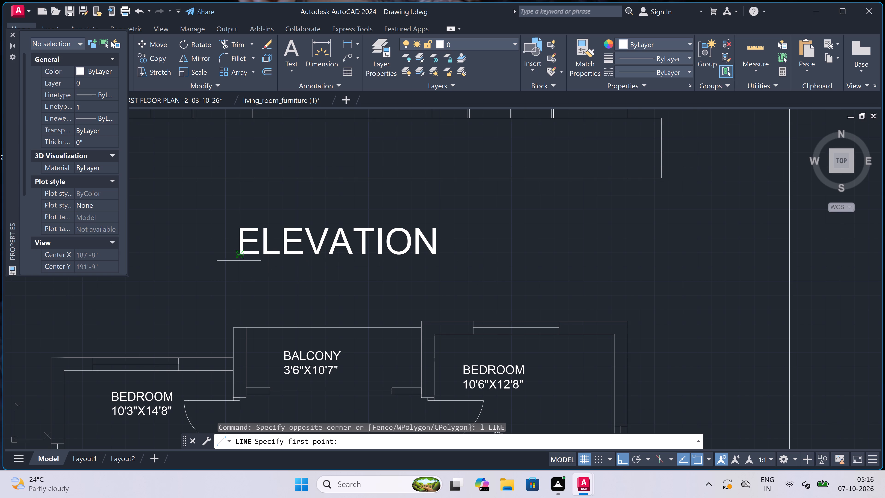
{"action": "left_click", "coordinate": [231, 270]}
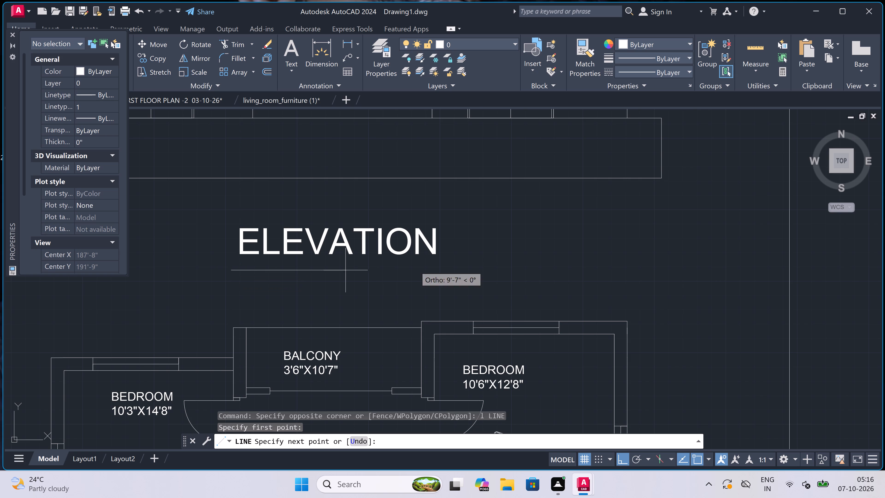
{"action": "left_click", "coordinate": [446, 273]}
{"action": "key", "text": "Escape"}
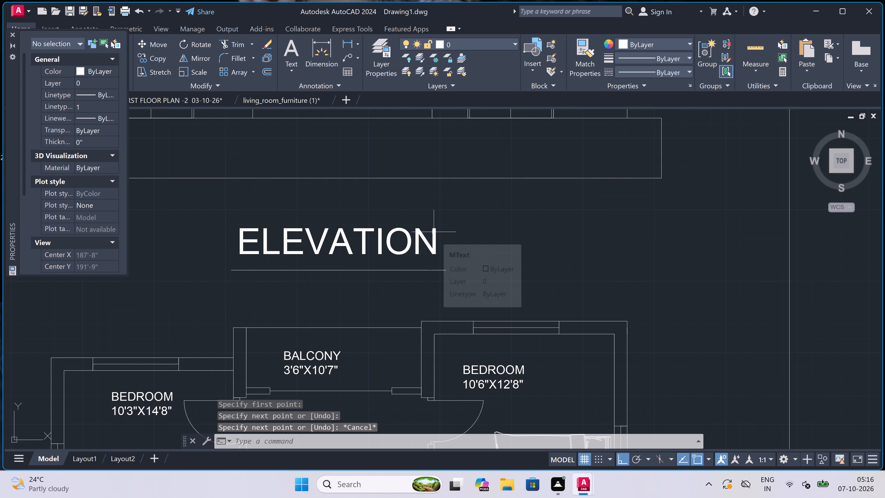
{"action": "scroll", "coordinate": [433, 232], "scroll_direction": "down", "scroll_amount": 4}
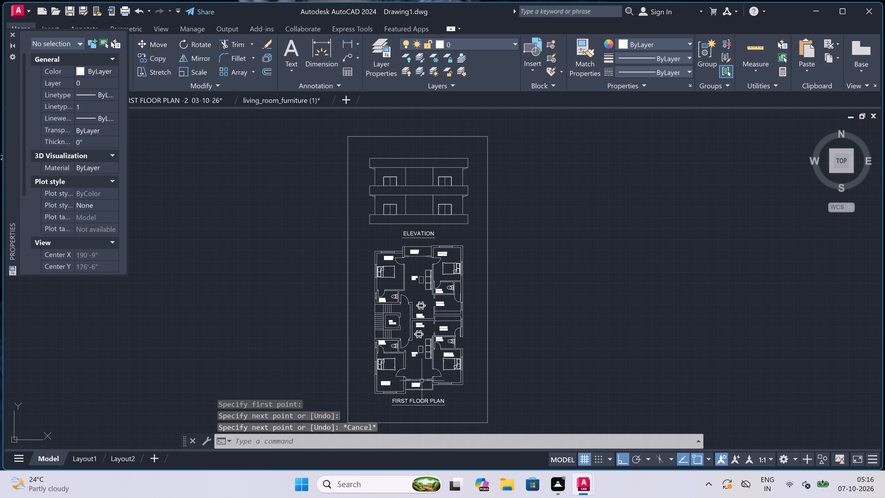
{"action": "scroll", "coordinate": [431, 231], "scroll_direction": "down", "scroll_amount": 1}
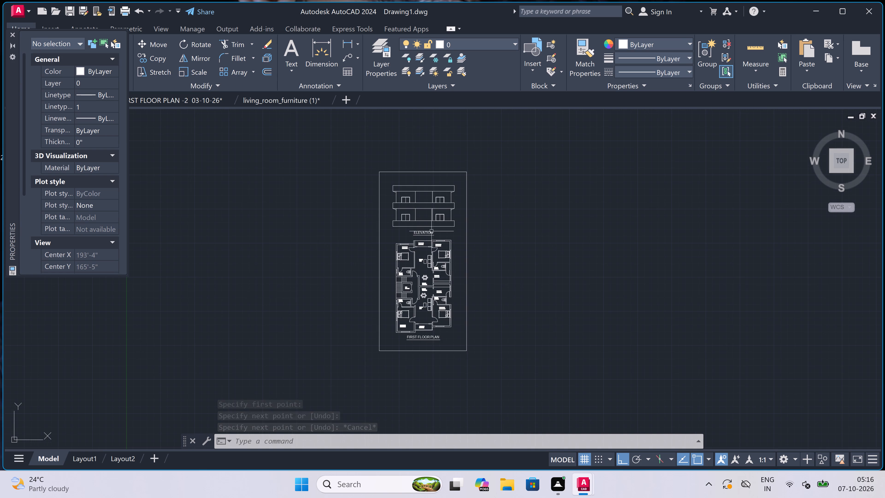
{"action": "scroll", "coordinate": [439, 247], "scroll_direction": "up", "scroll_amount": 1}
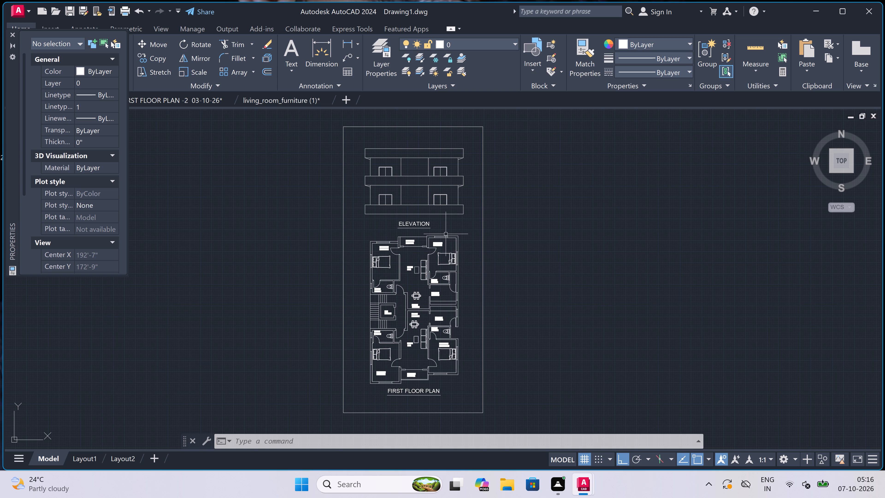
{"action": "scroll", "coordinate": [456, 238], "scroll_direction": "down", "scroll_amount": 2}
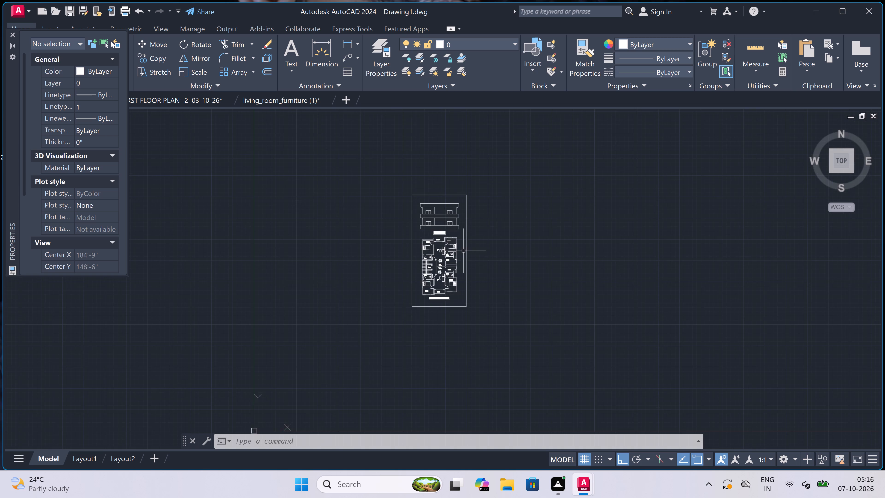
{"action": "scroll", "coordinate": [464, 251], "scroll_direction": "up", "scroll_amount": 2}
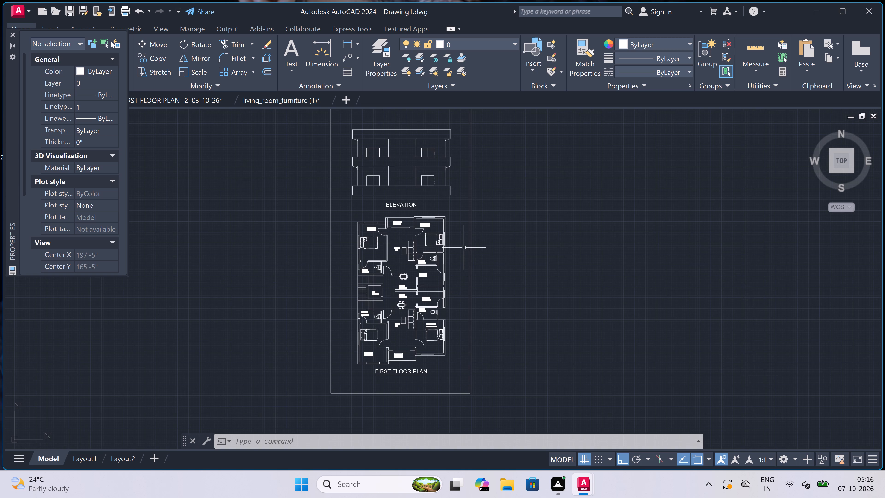
Start a single-sheet plot with the DWG To PDF.pc3 plotter and ISO A4 (297.00 x 210.00 MM) paper.
{"action": "key", "text": "ctrl+p"}
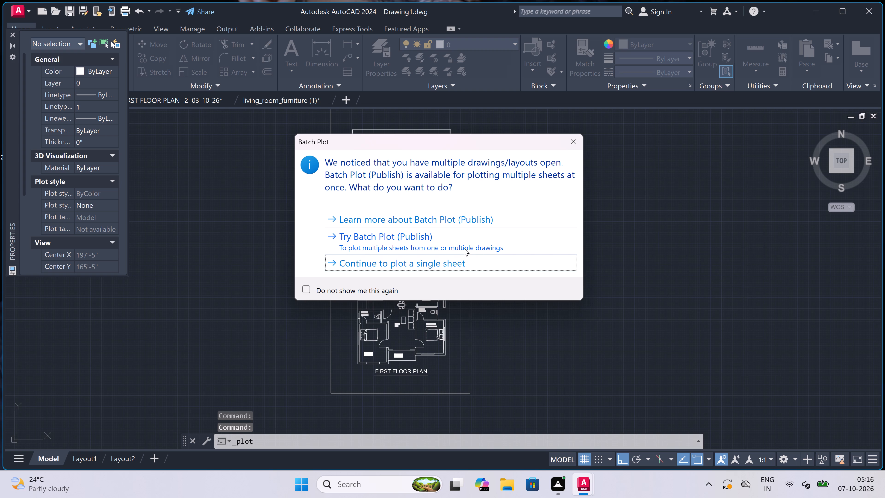
{"action": "key", "text": "Escape"}
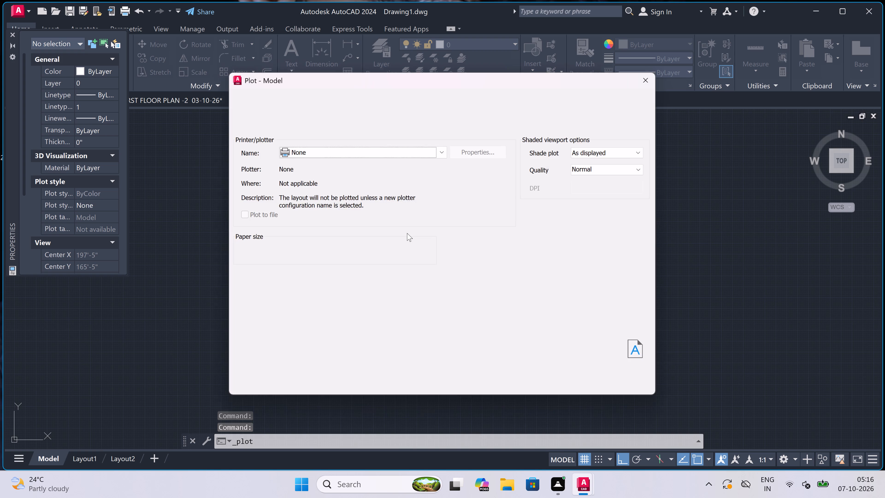
{"action": "left_click", "coordinate": [401, 148]}
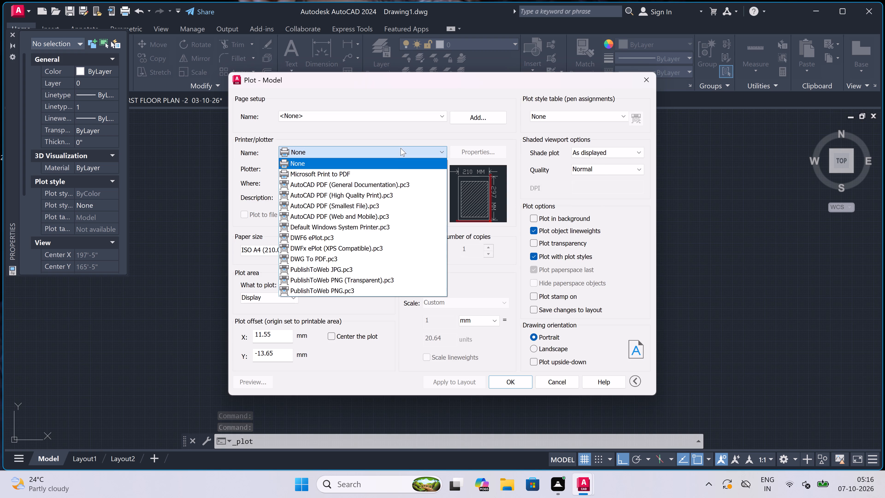
{"action": "left_click", "coordinate": [316, 256]}
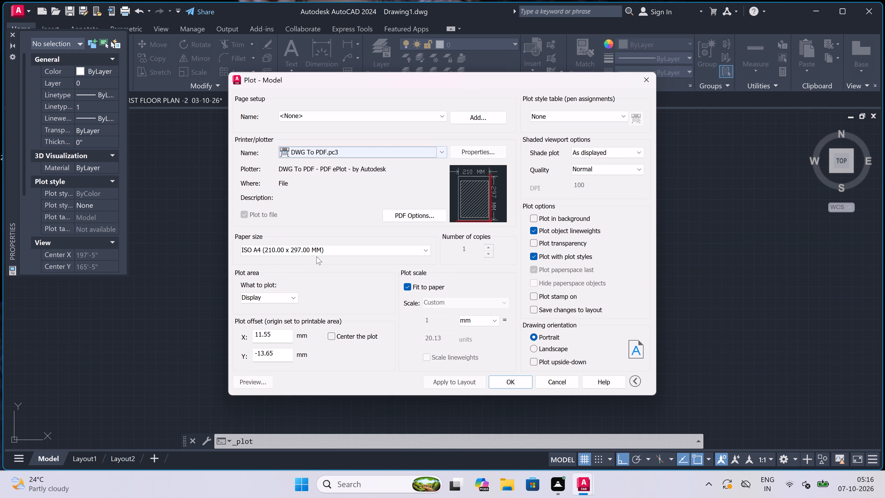
{"action": "left_click", "coordinate": [316, 251]}
{"action": "left_click", "coordinate": [299, 269]}
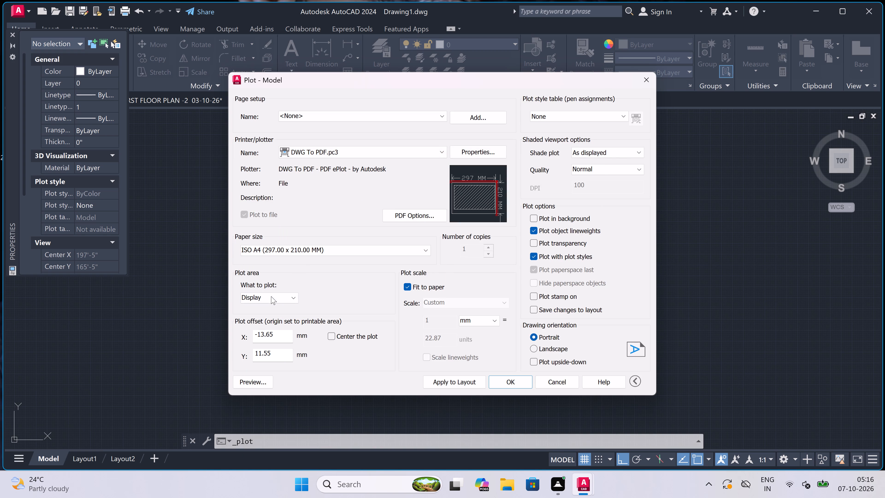
Set the plot area to a window matching the border around the elevation and first floor plan, and center the plot.
{"action": "left_click", "coordinate": [271, 297]}
{"action": "left_click", "coordinate": [268, 328]}
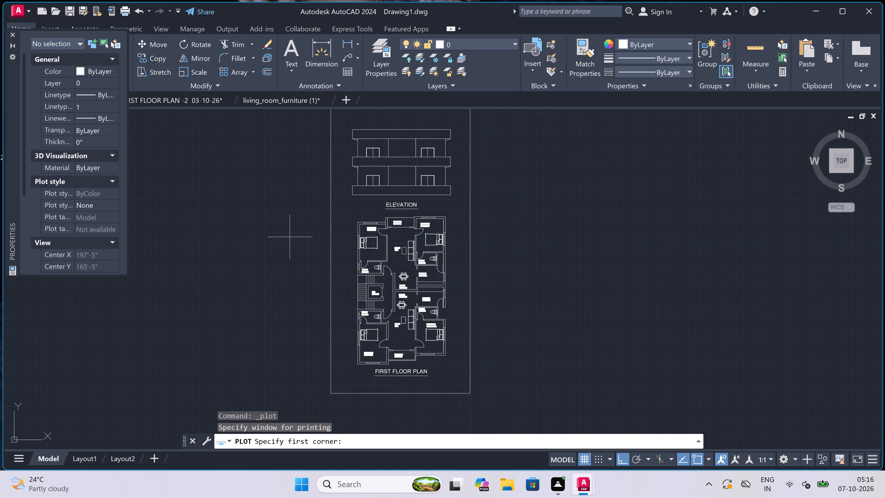
{"action": "scroll", "coordinate": [310, 199], "scroll_direction": "down", "scroll_amount": 1}
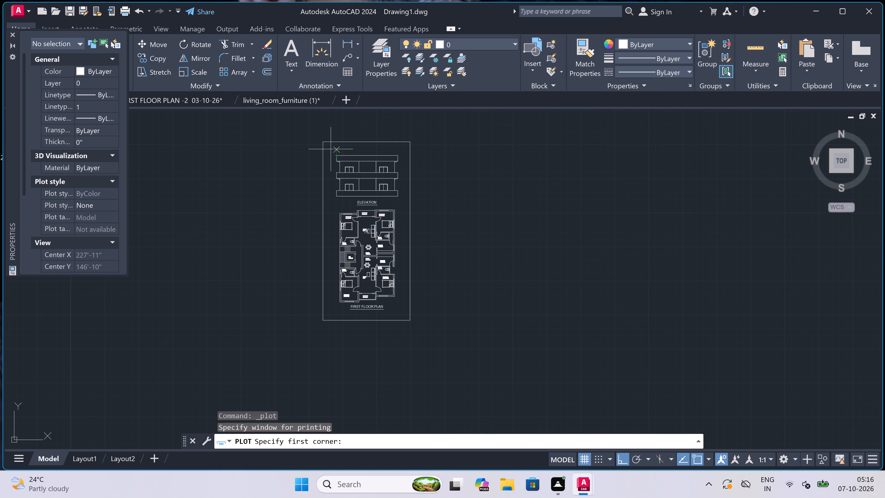
{"action": "double_click", "coordinate": [326, 146]}
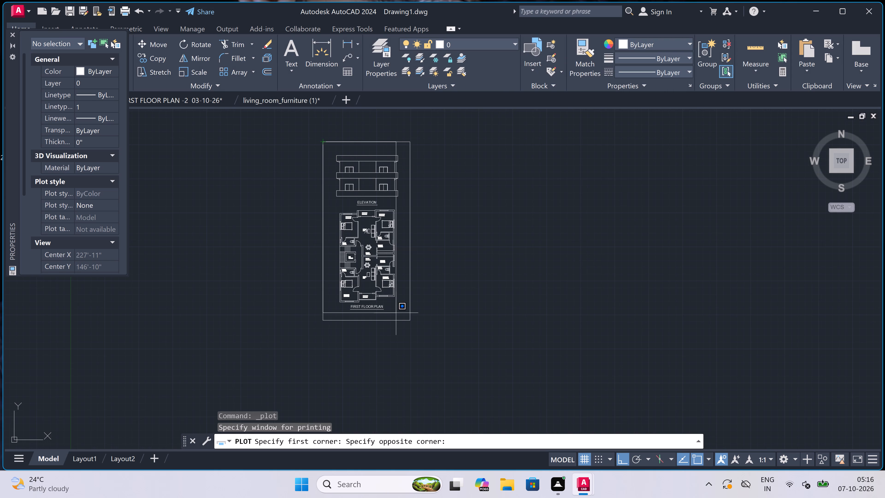
{"action": "left_click", "coordinate": [410, 320]}
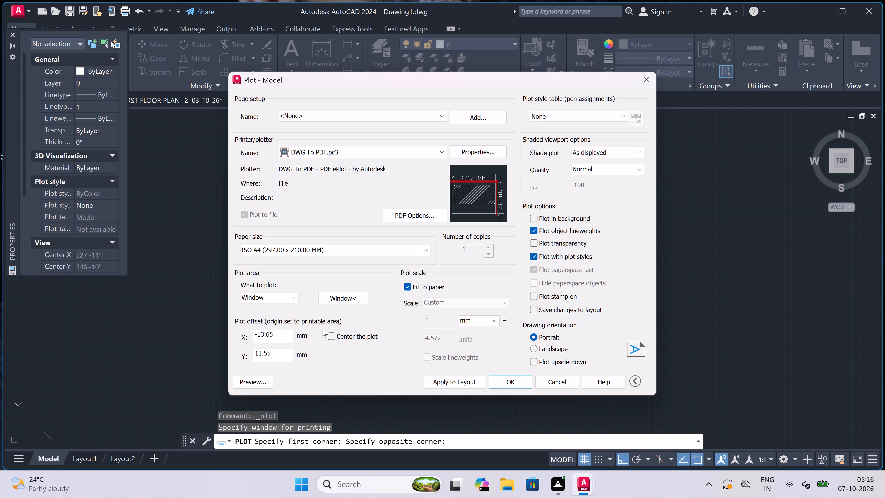
{"action": "left_click", "coordinate": [333, 335]}
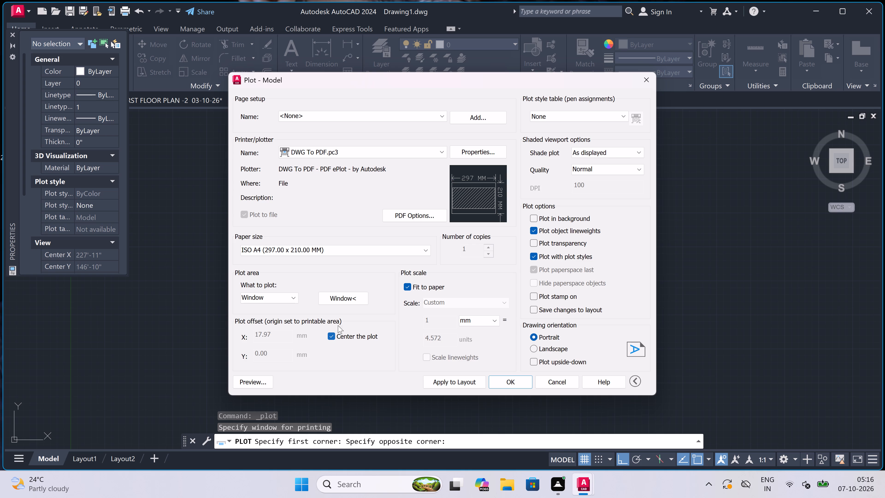
Assign the acad.ctb plot style table to all layouts and apply the plot settings to the layout.
{"action": "left_click", "coordinate": [552, 113]}
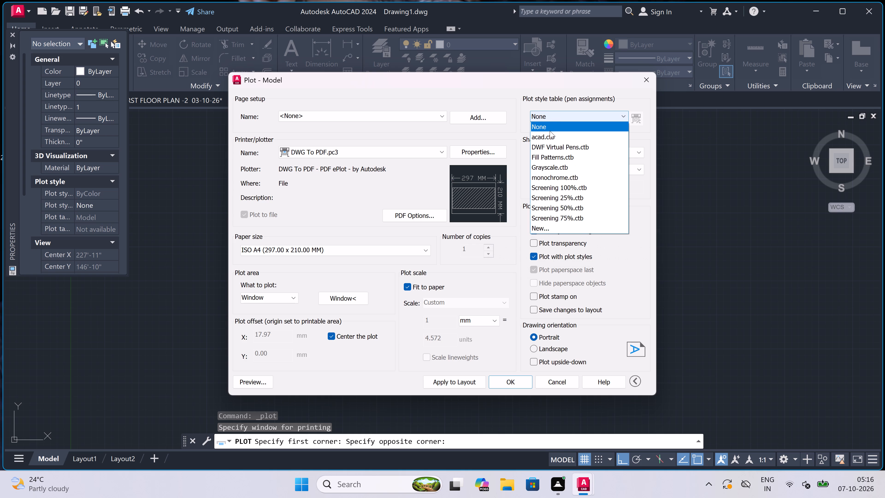
{"action": "left_click", "coordinate": [549, 136]}
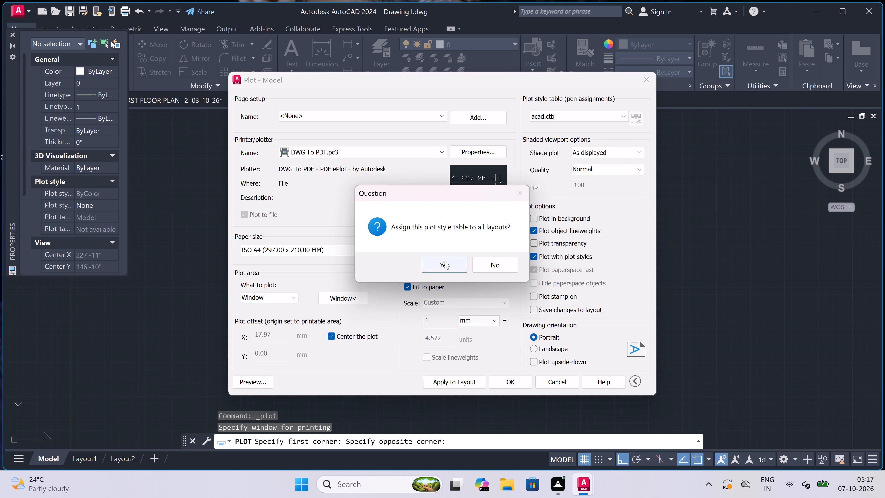
{"action": "left_click", "coordinate": [445, 262]}
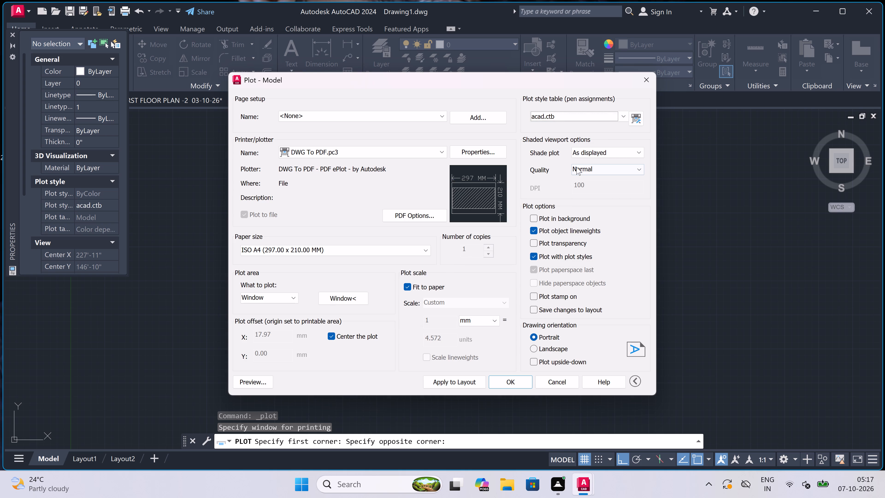
{"action": "left_click", "coordinate": [446, 379]}
Plot the sheet to a PDF named "first floor plan -1 07-10-26" in the Documents folder.
{"action": "double_click", "coordinate": [502, 379]}
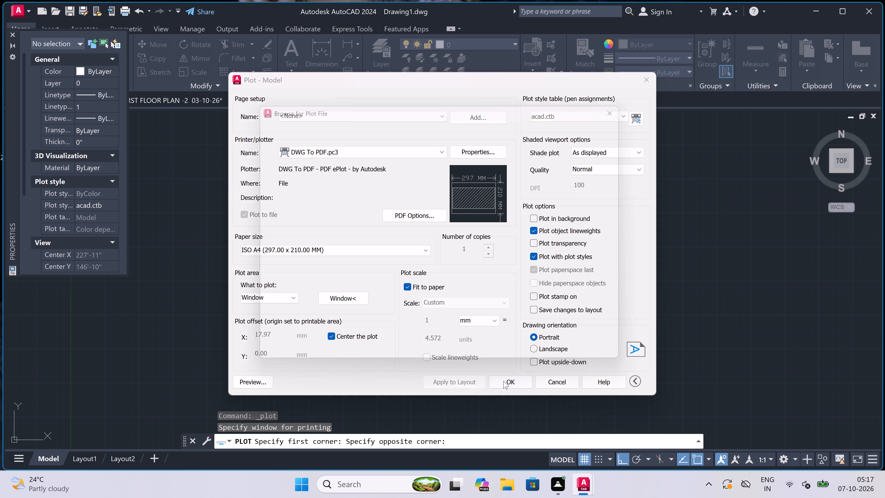
{"action": "key", "text": "BackSpace"}
{"action": "type", "text": "gr"}
{"action": "key", "text": "BackSpace"}
{"action": "key", "text": "BackSpace"}
{"action": "key", "text": "f"}
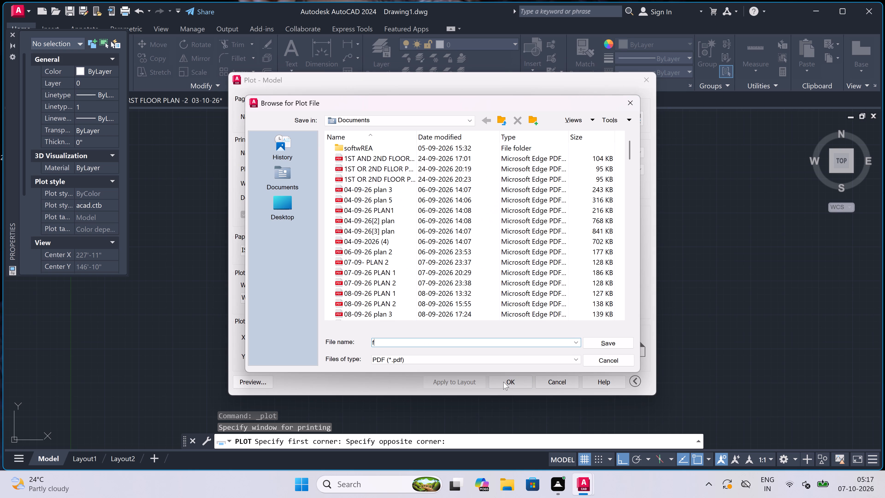
{"action": "type", "text": "irst floor plan -"}
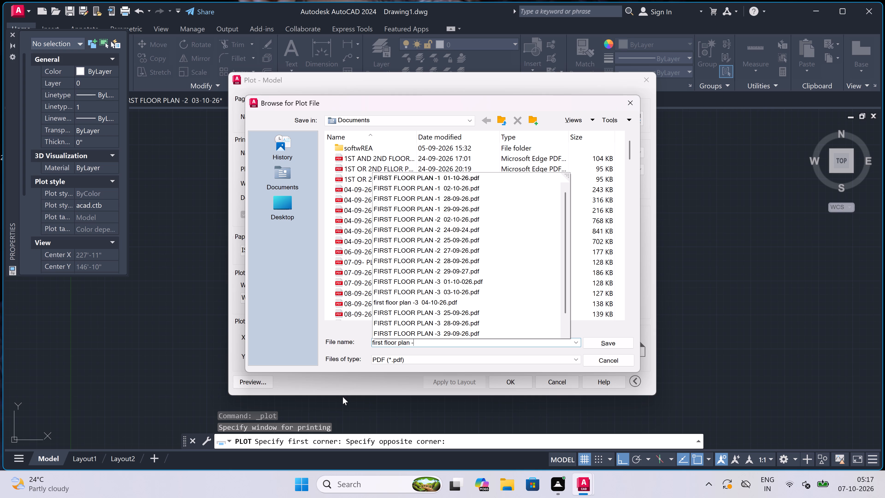
{"action": "key", "text": "1"}
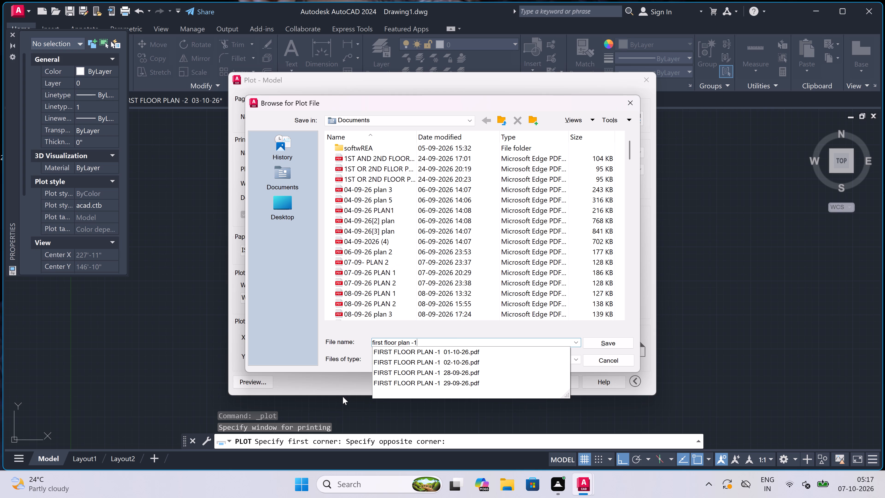
{"action": "key", "text": "space"}
{"action": "key", "text": "space"}
{"action": "type", "text": "07-"}
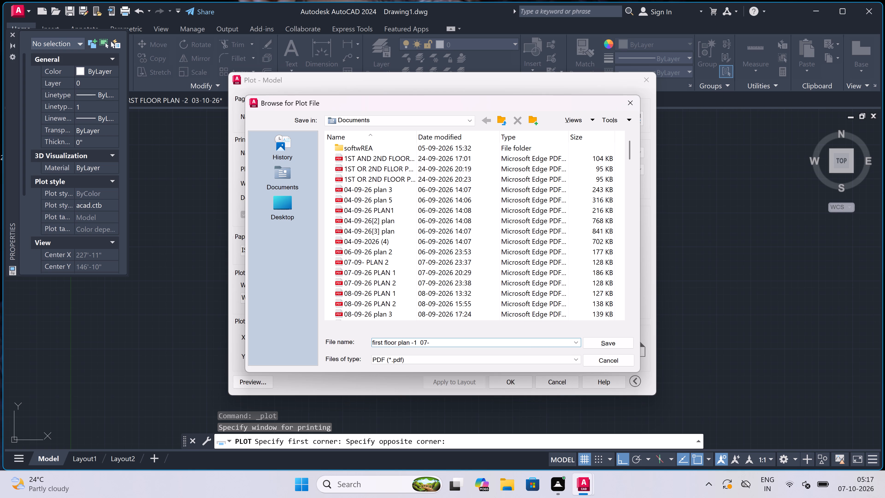
{"action": "type", "text": "10-26"}
{"action": "left_click", "coordinate": [594, 340]}
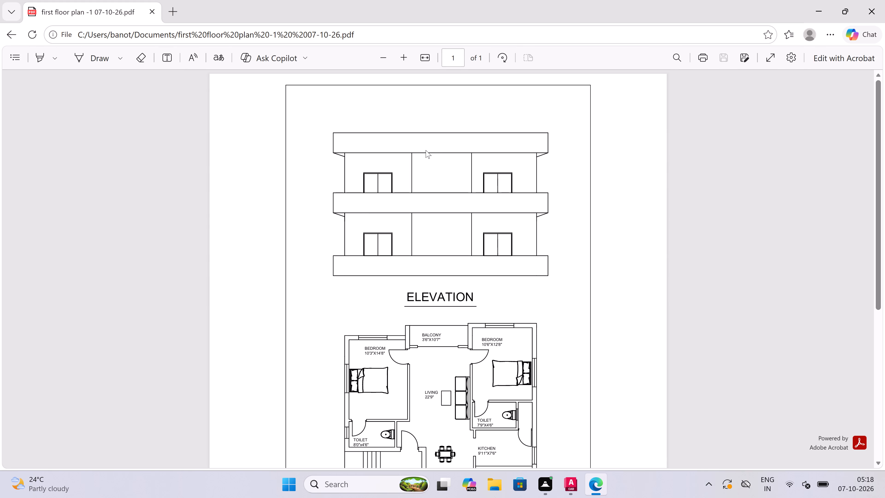
Check the plotted elevation and first floor plan in the PDF, and close the viewer to return to AutoCAD.
{"action": "scroll", "coordinate": [433, 147], "scroll_direction": "down", "scroll_amount": 6}
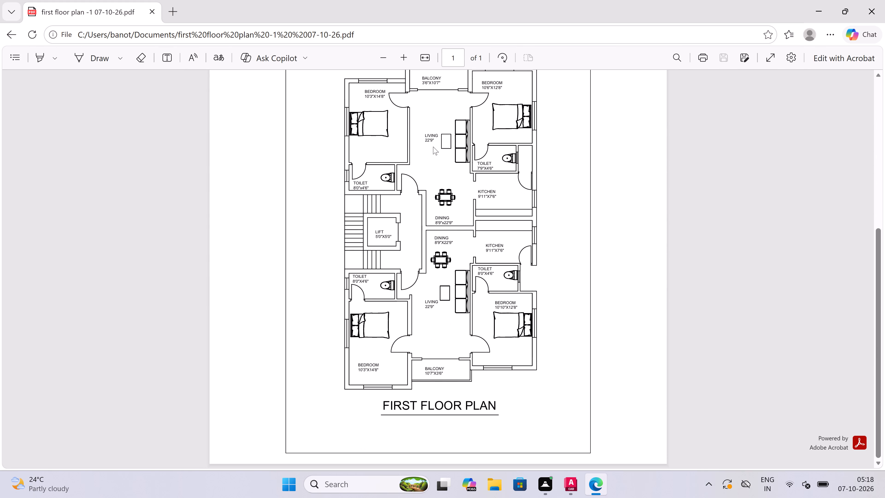
{"action": "scroll", "coordinate": [433, 147], "scroll_direction": "up", "scroll_amount": 5}
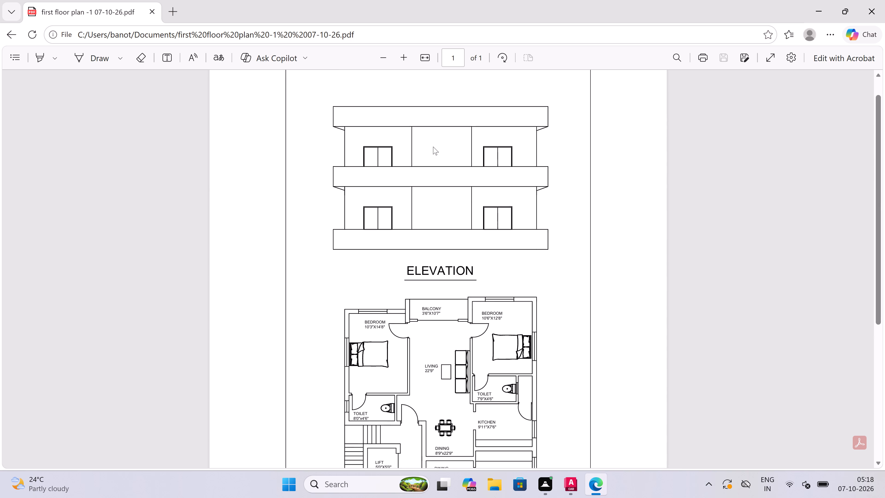
{"action": "double_click", "coordinate": [872, 19]}
Save the drawing as "ground floor plan -1 07-10-26" in the Downloads folder, in AutoCAD 2018 Drawing format.
{"action": "left_click", "coordinate": [16, 10]}
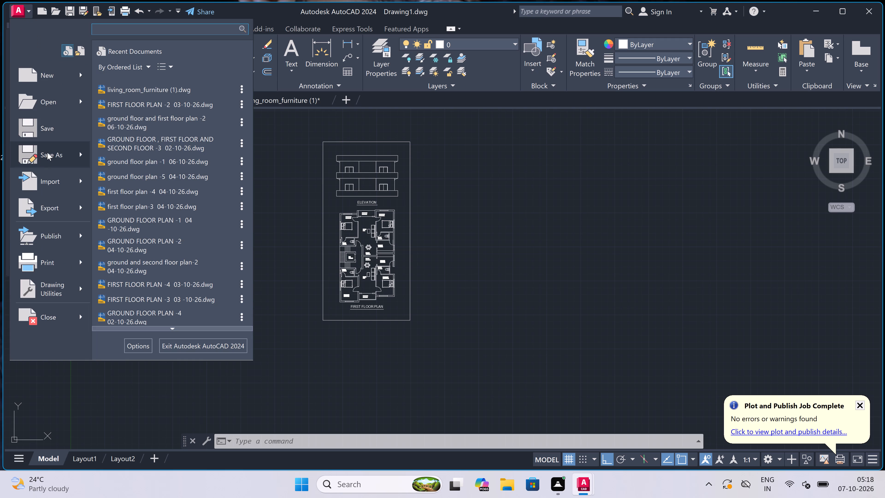
{"action": "left_click", "coordinate": [47, 153]}
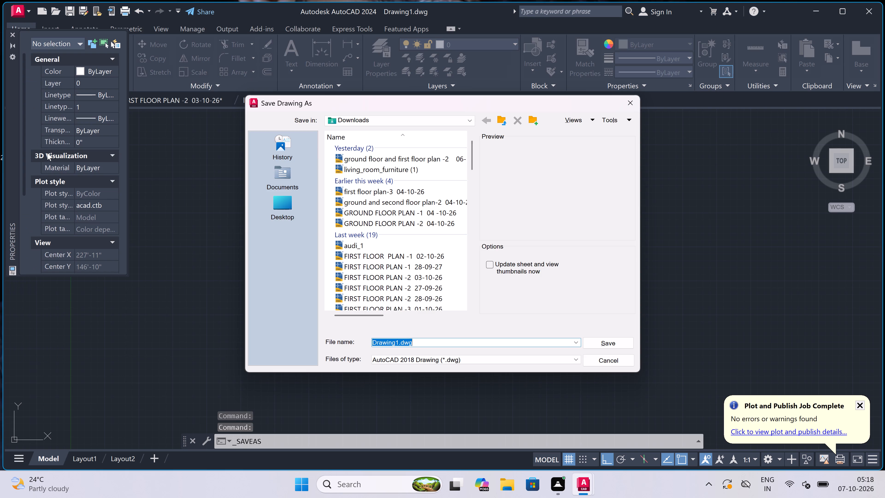
{"action": "key", "text": "BackSpace"}
{"action": "type", "text": "gr"}
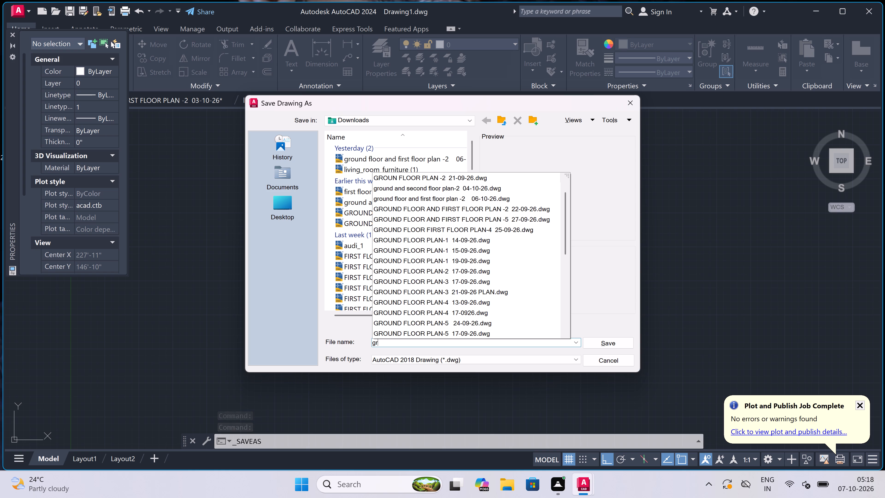
{"action": "type", "text": "ound floor plan -"}
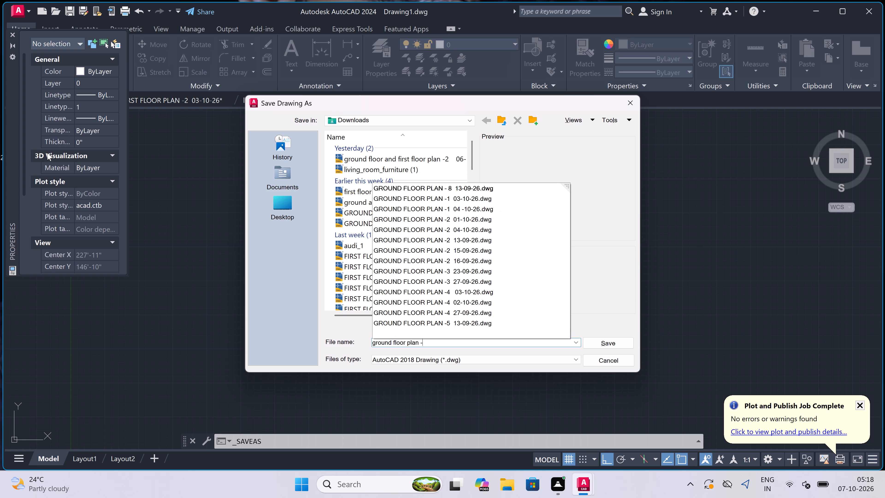
{"action": "type", "text": "1"}
{"action": "key", "text": "space"}
{"action": "key", "text": "space"}
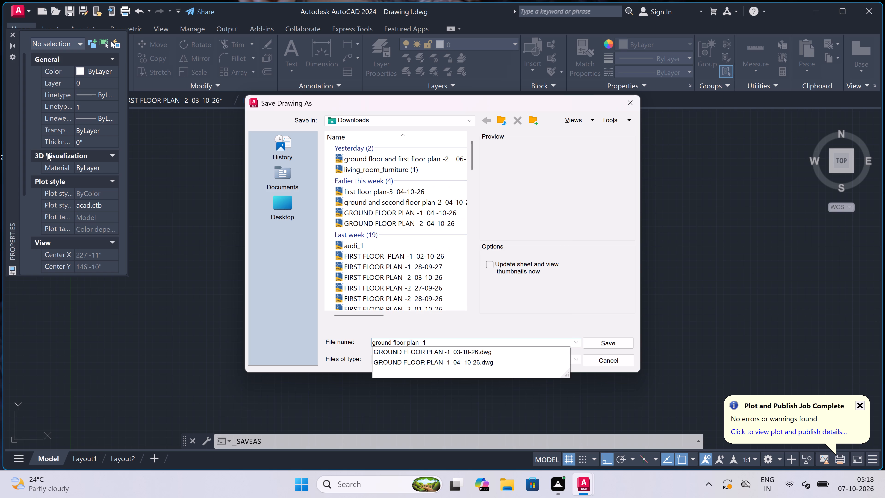
{"action": "key", "text": "0"}
{"action": "type", "text": "7-"}
{"action": "type", "text": "10-"}
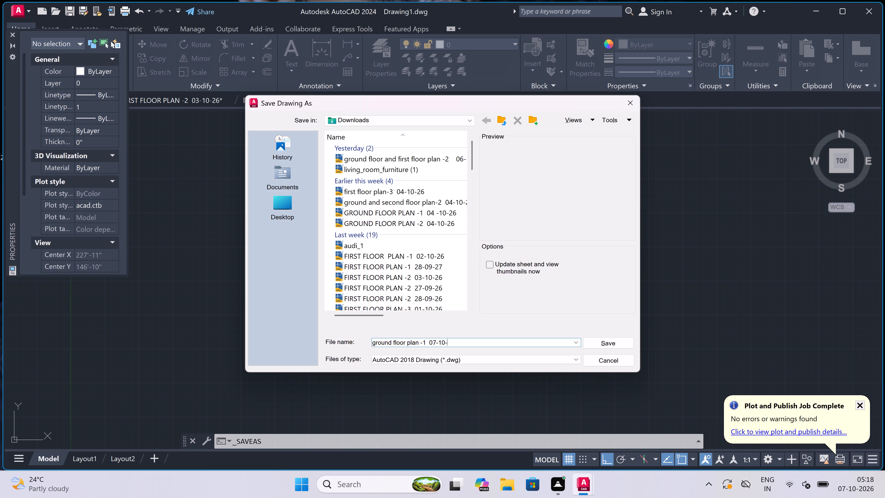
{"action": "type", "text": "27"}
{"action": "key", "text": "BackSpace"}
{"action": "key", "text": "6"}
{"action": "left_click", "coordinate": [606, 345]}
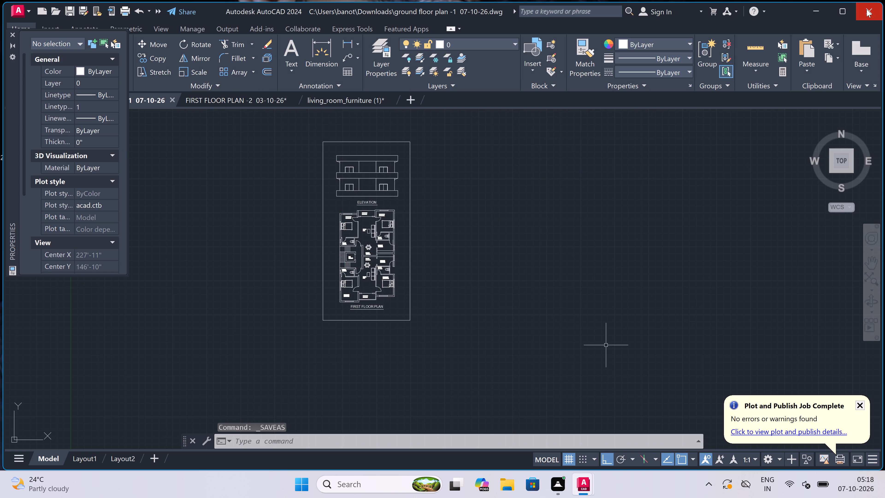
Quit AutoCAD, closing the remaining open drawings.
{"action": "left_click", "coordinate": [867, 9]}
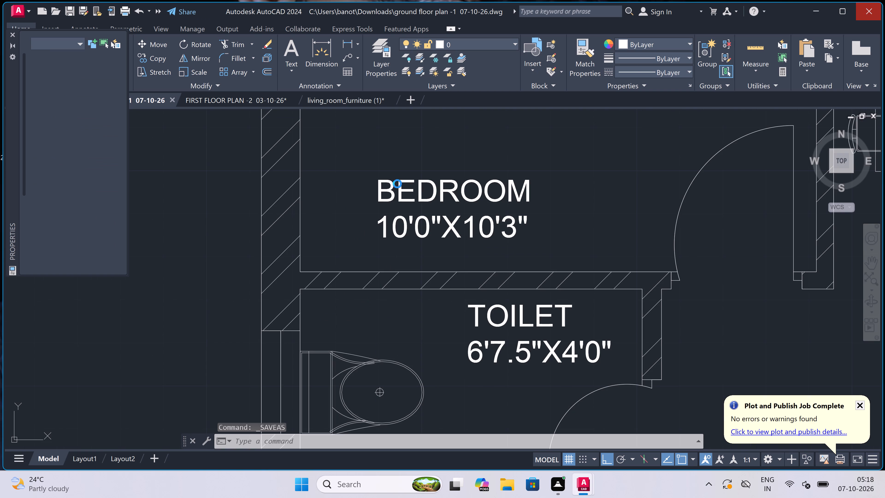
{"action": "double_click", "coordinate": [426, 268]}
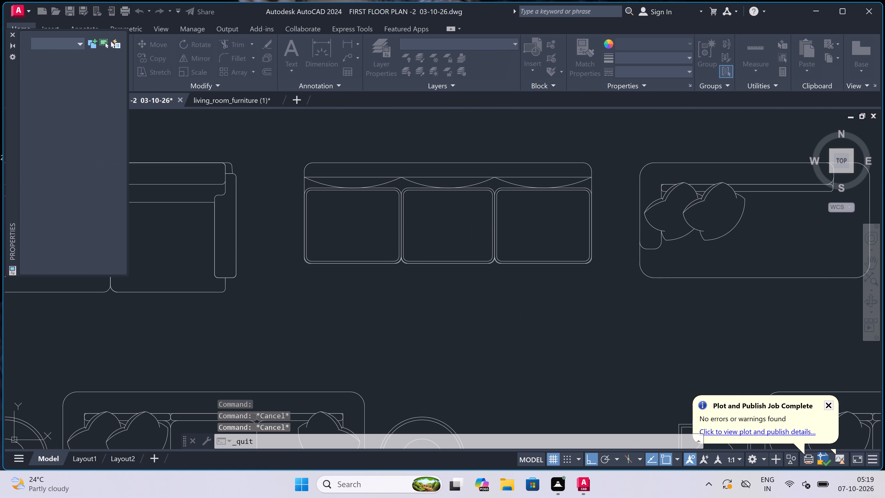
{"action": "left_click", "coordinate": [425, 261]}
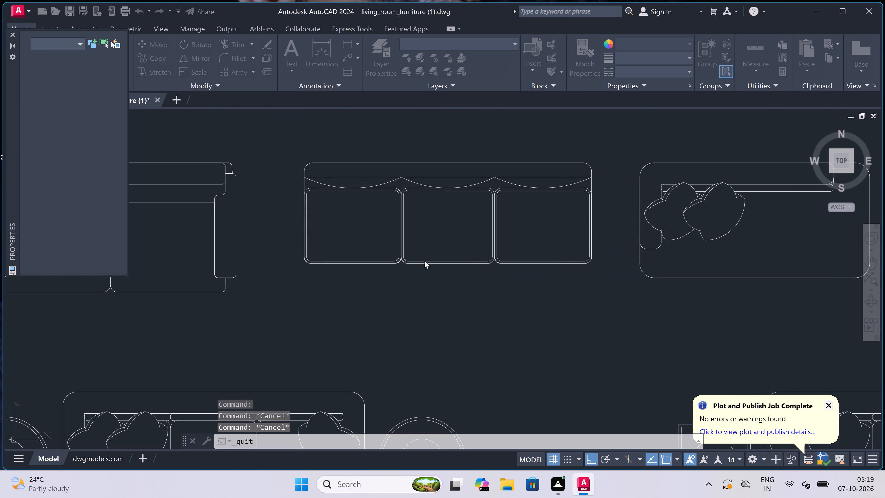